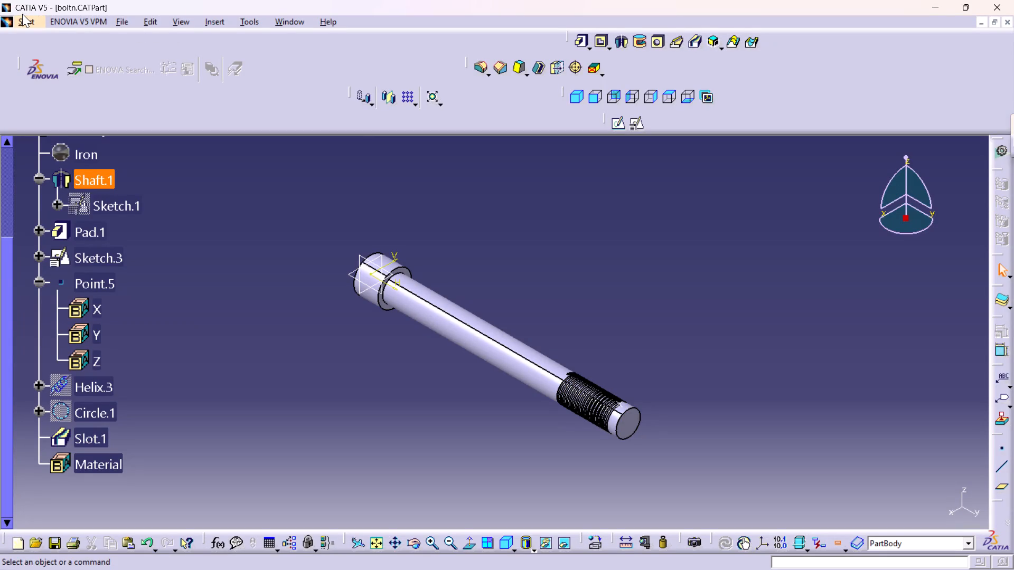
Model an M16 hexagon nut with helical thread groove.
Create a new Part Design part named Part5 with hybrid design enabled.
{"action": "left_click", "coordinate": [31, 20]}
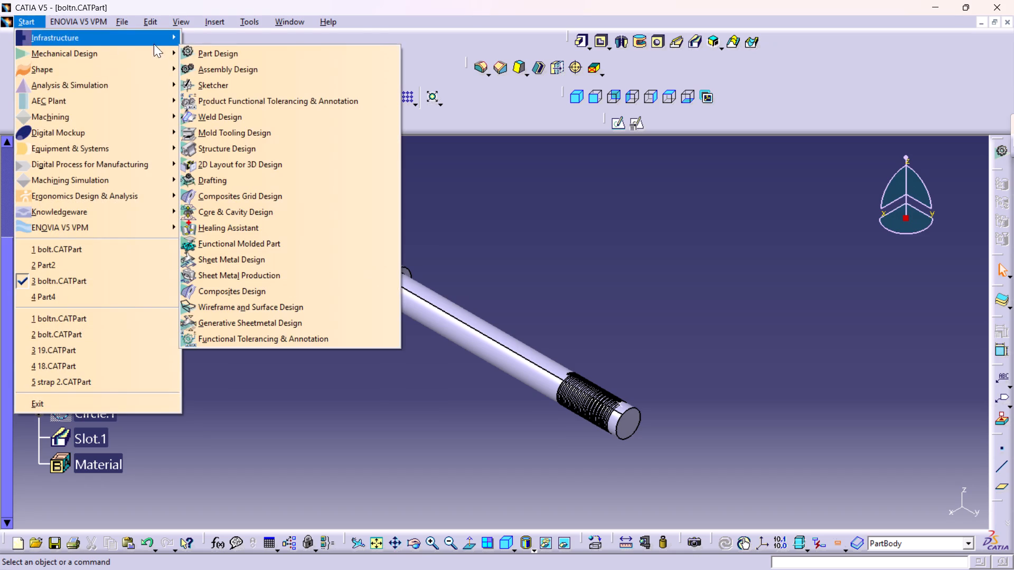
{"action": "left_click", "coordinate": [202, 50]}
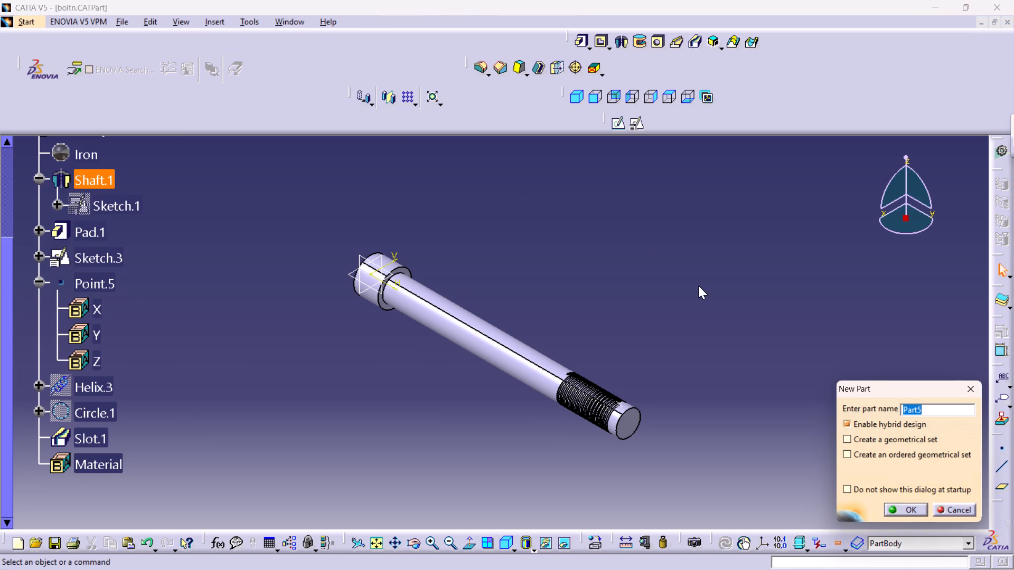
{"action": "left_click", "coordinate": [906, 510]}
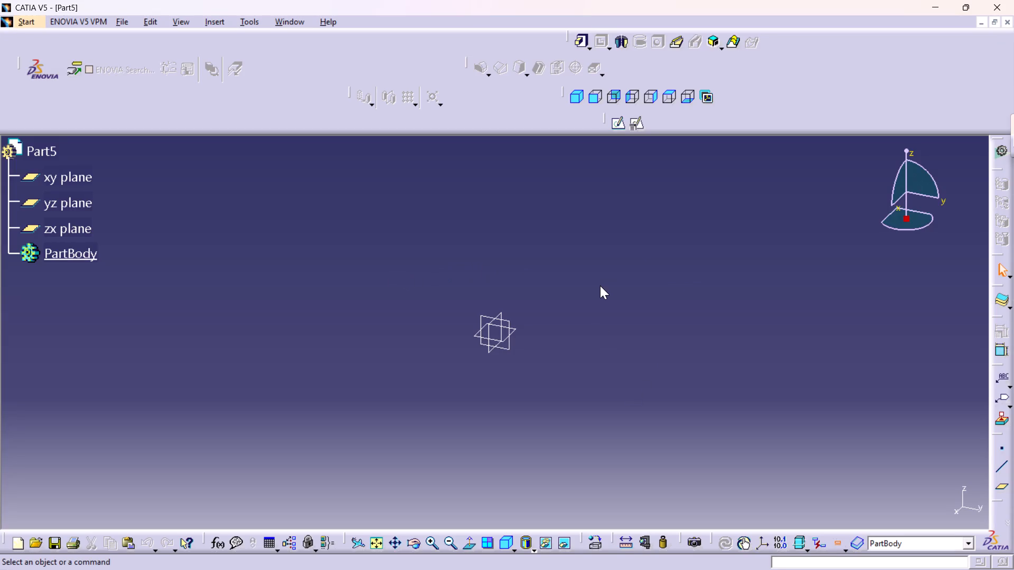
Save the new part in the CATIA folder as a CATPart file named nut.
{"action": "key", "text": "ctrl+s"}
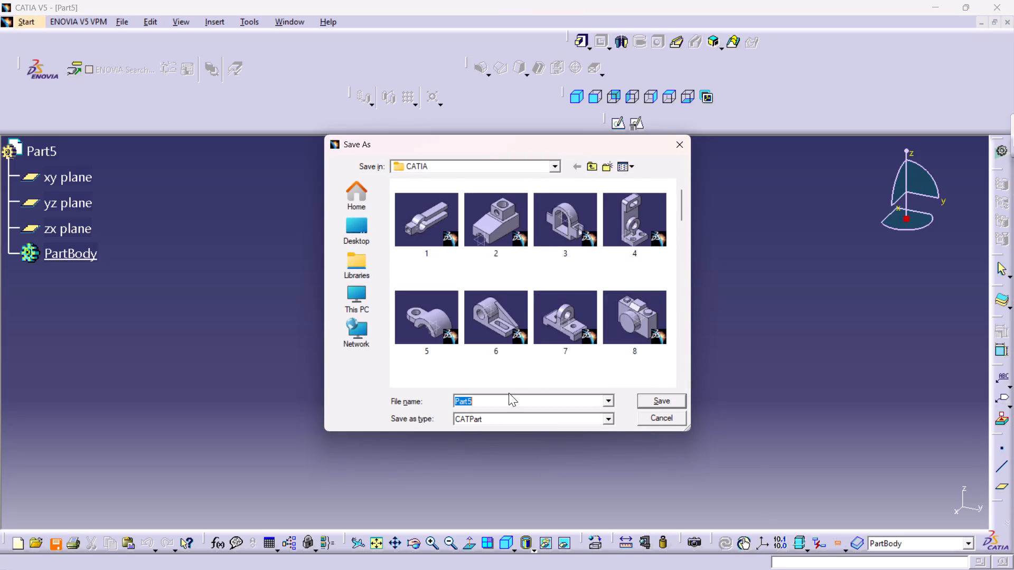
{"action": "type", "text": "nj"}
{"action": "key", "text": "BackSpace"}
{"action": "type", "text": "ut"}
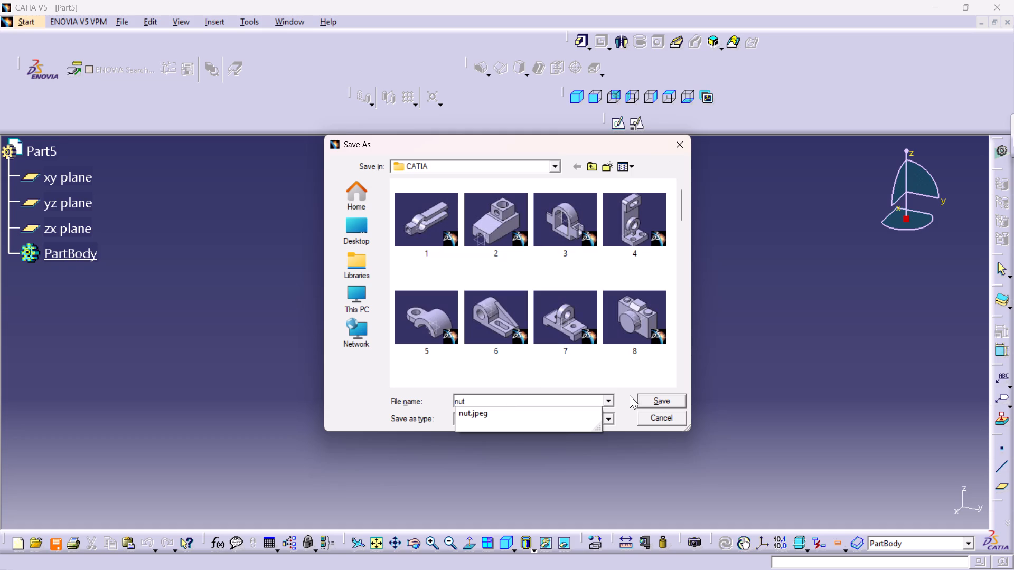
{"action": "left_click", "coordinate": [656, 398]}
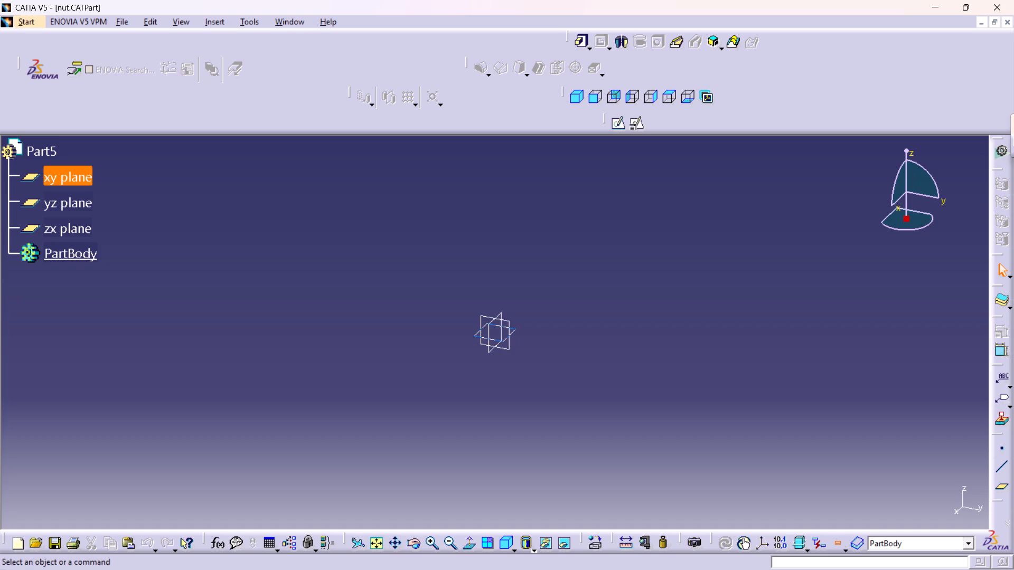
Open a positioned sketch on the xy plane with implicit origin and orientation, axes swapped and V reversed.
{"action": "left_click", "coordinate": [516, 329]}
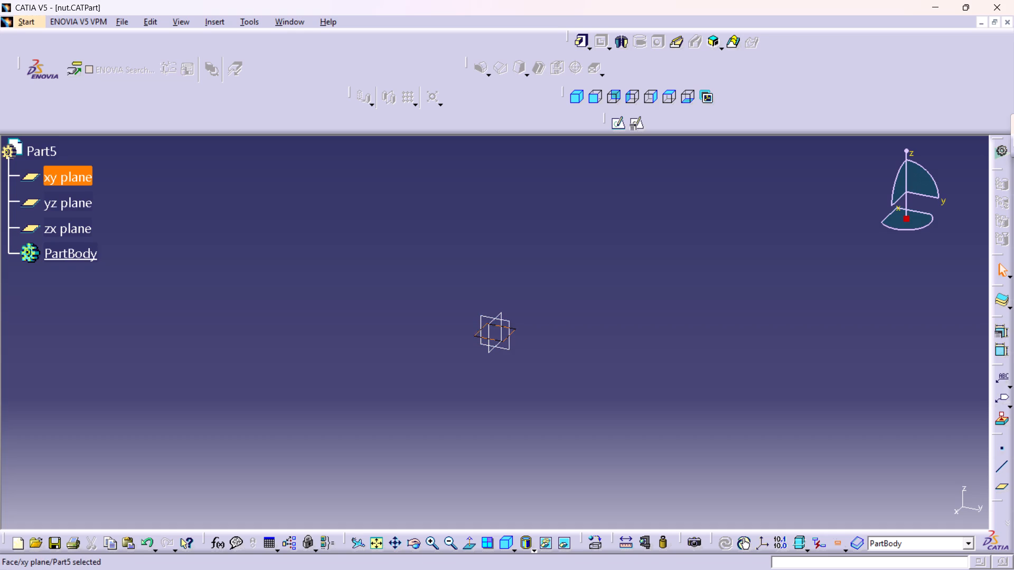
{"action": "left_click", "coordinate": [636, 126]}
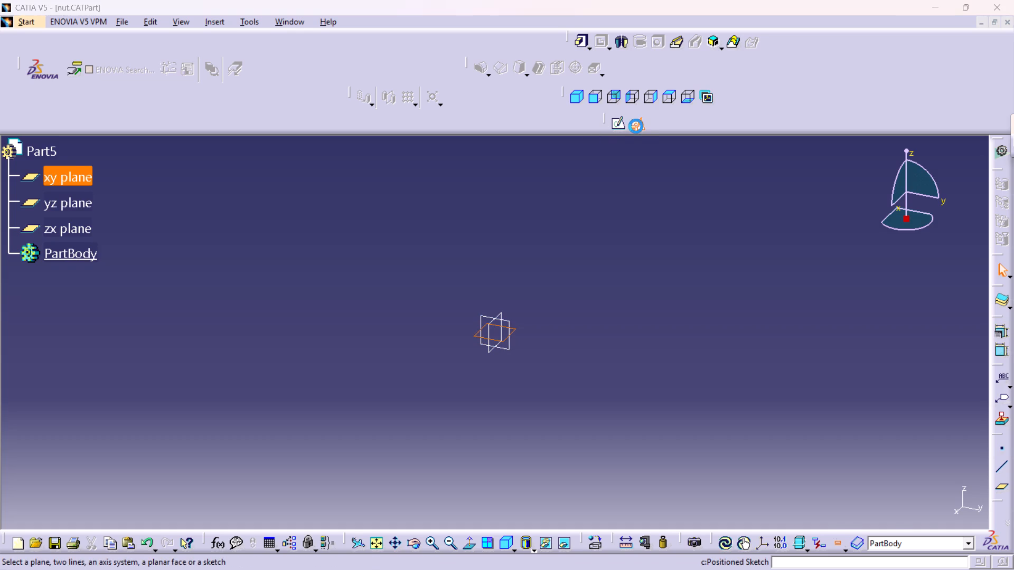
{"action": "left_click", "coordinate": [934, 485]}
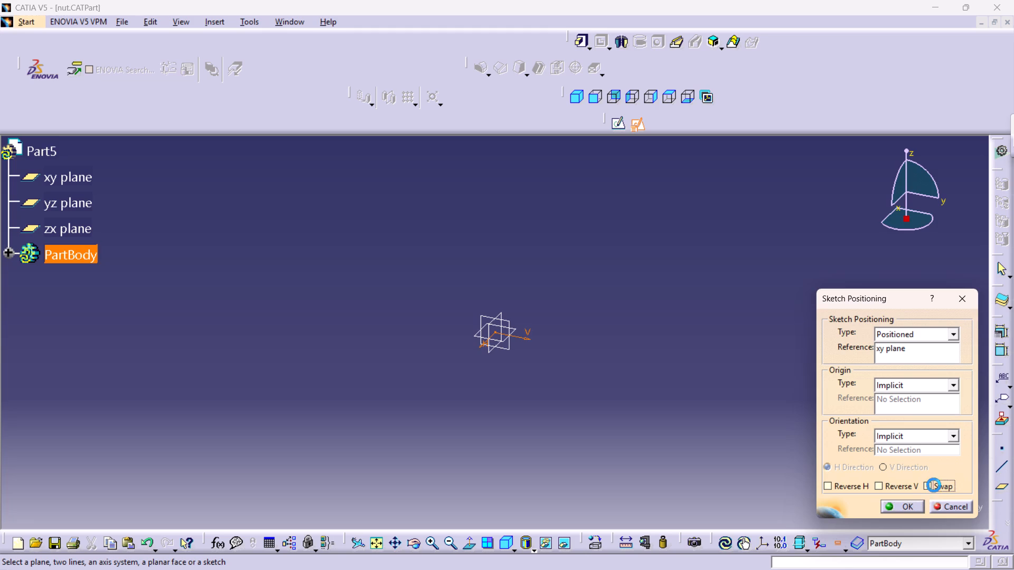
{"action": "left_click", "coordinate": [901, 485]}
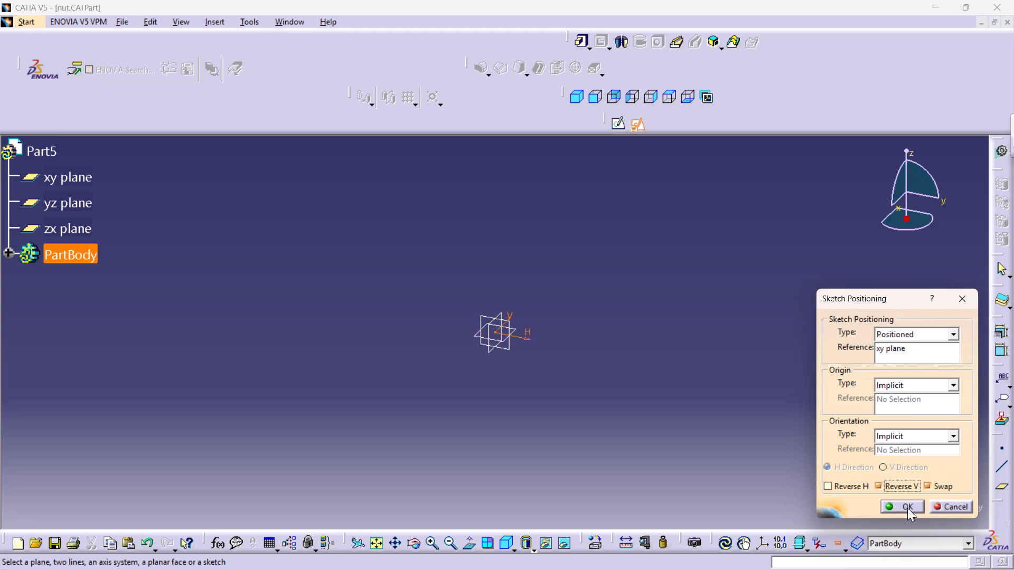
{"action": "left_click", "coordinate": [907, 508]}
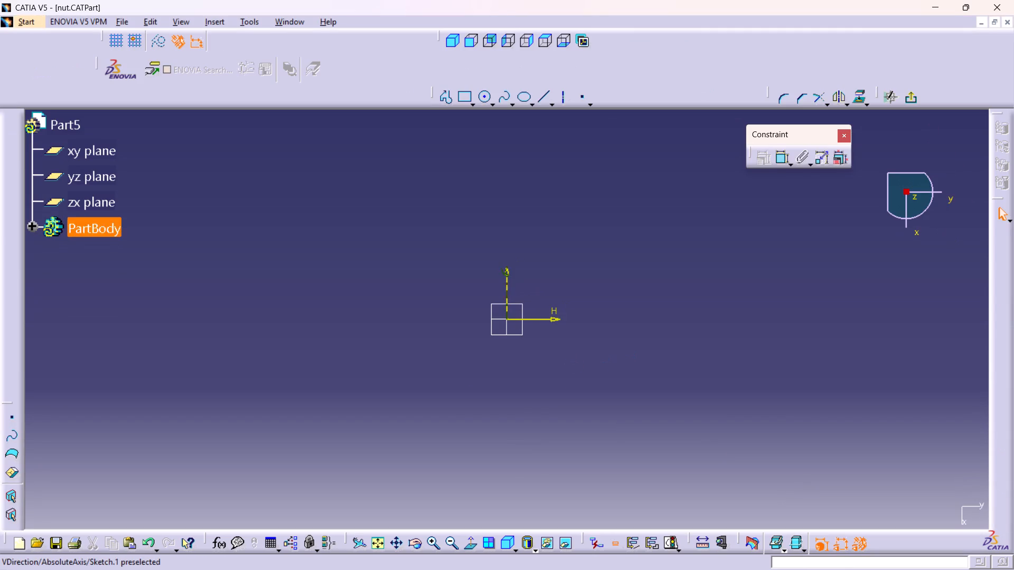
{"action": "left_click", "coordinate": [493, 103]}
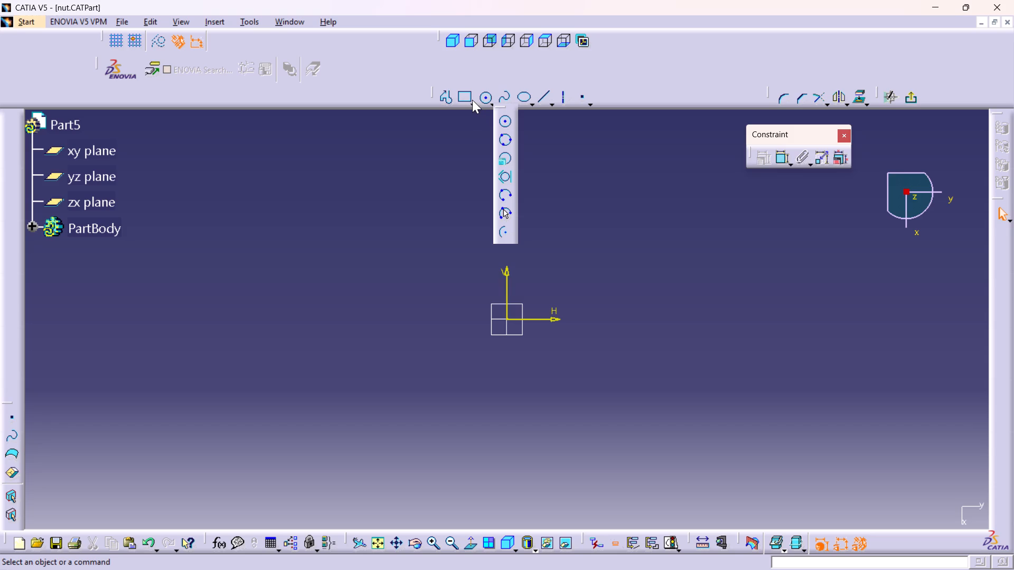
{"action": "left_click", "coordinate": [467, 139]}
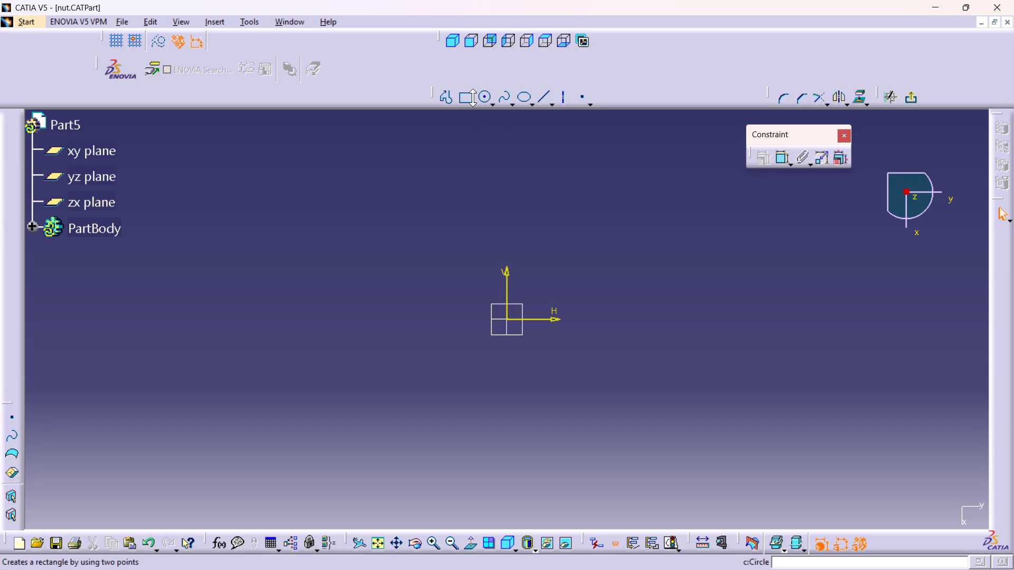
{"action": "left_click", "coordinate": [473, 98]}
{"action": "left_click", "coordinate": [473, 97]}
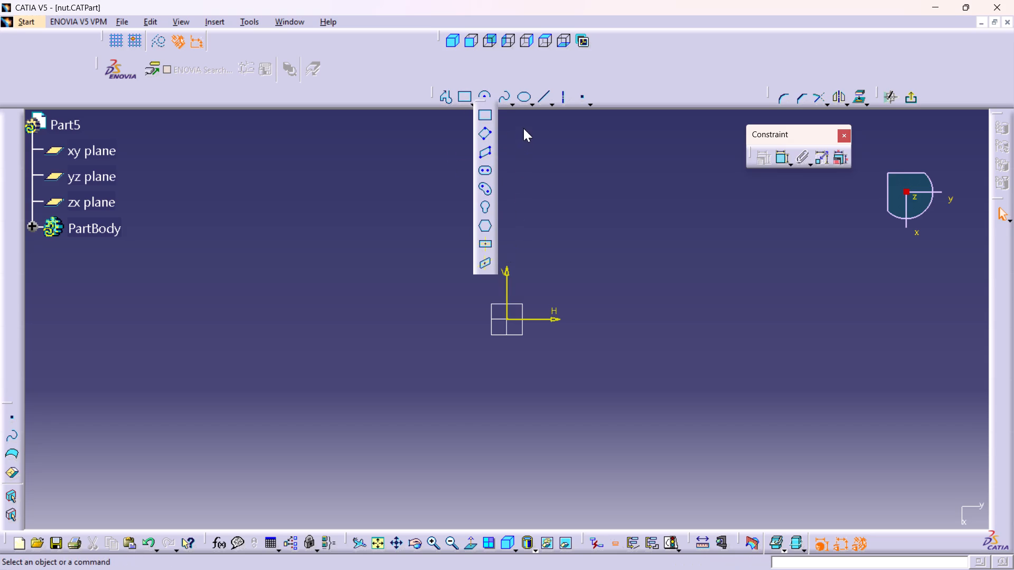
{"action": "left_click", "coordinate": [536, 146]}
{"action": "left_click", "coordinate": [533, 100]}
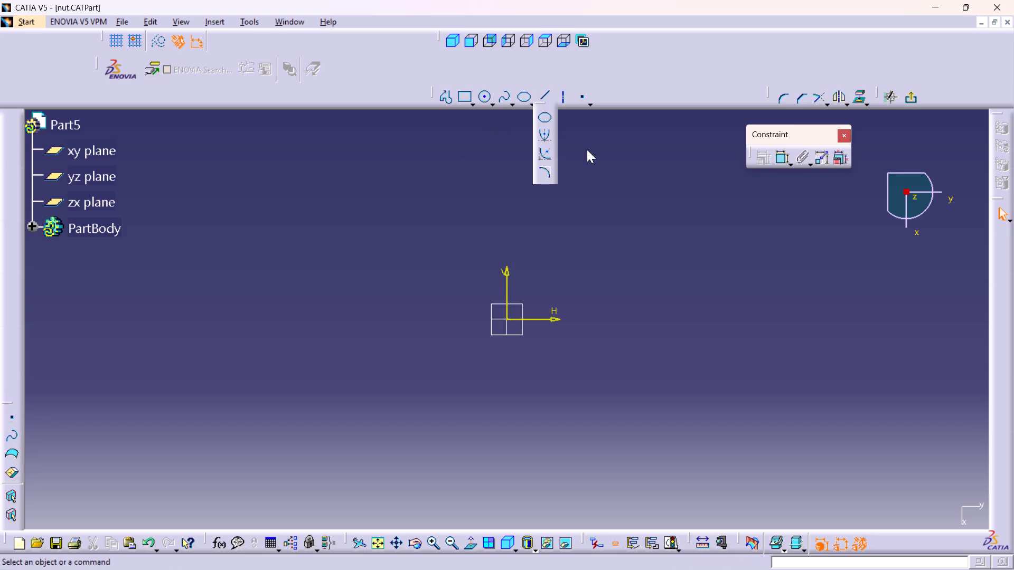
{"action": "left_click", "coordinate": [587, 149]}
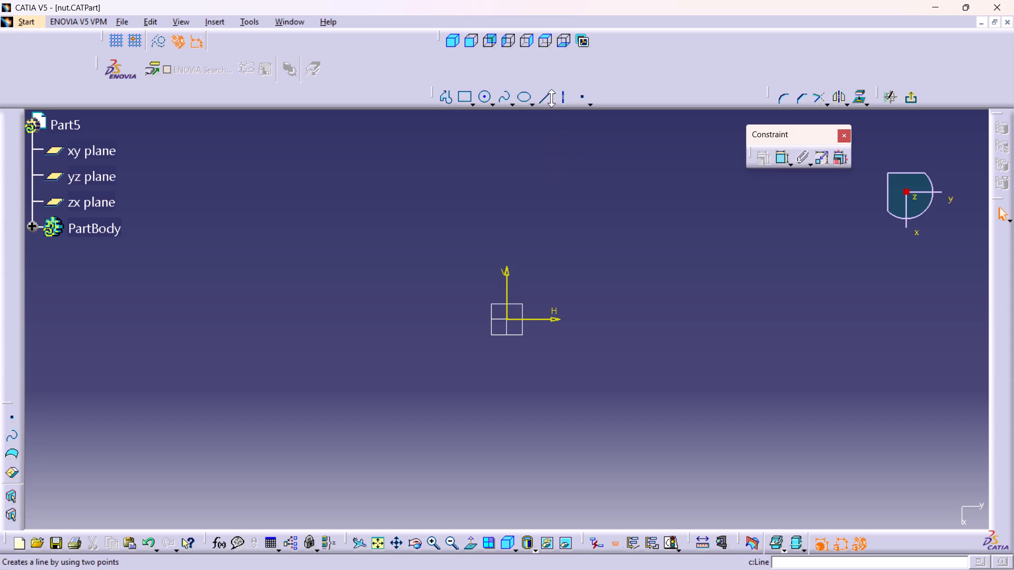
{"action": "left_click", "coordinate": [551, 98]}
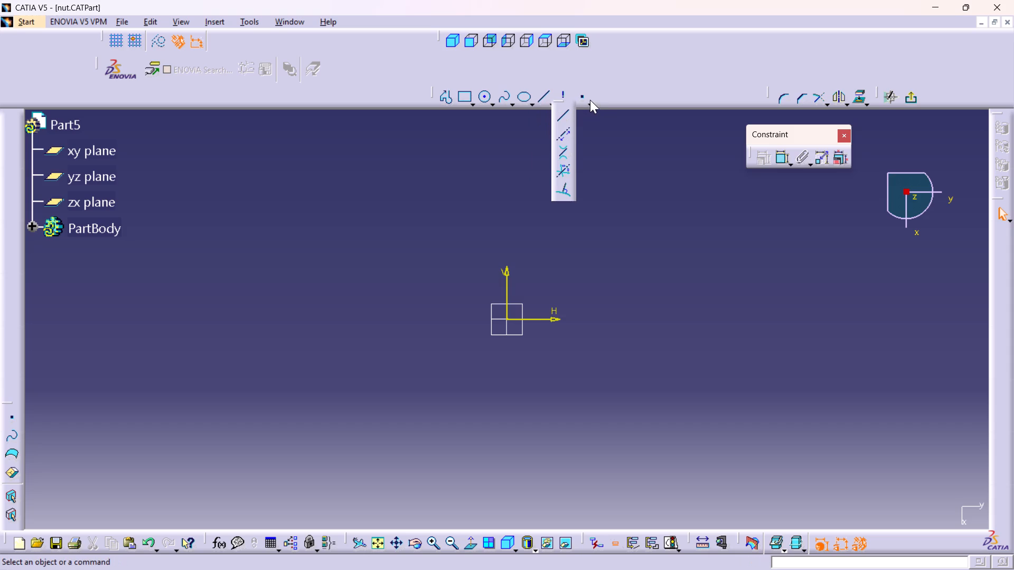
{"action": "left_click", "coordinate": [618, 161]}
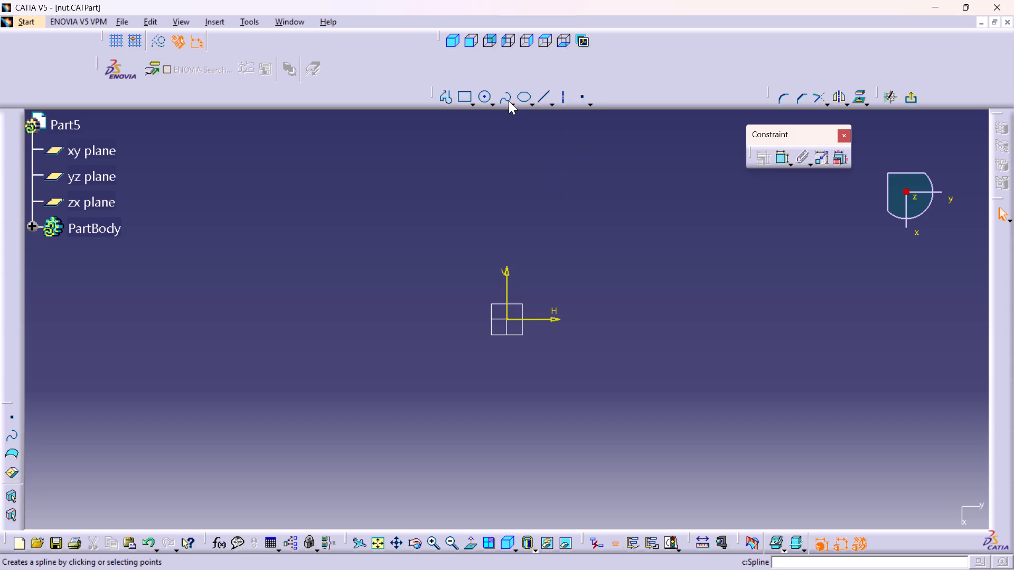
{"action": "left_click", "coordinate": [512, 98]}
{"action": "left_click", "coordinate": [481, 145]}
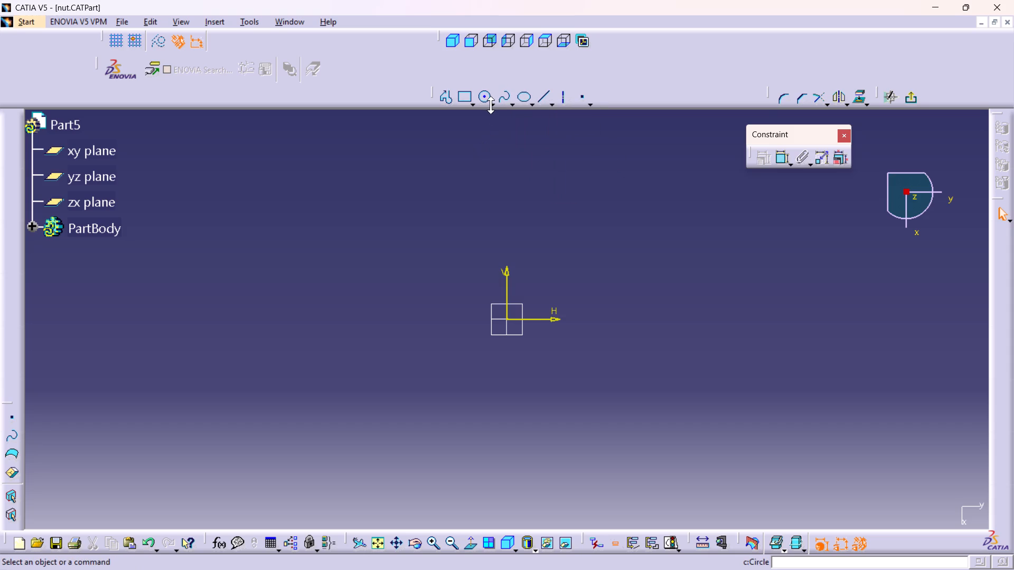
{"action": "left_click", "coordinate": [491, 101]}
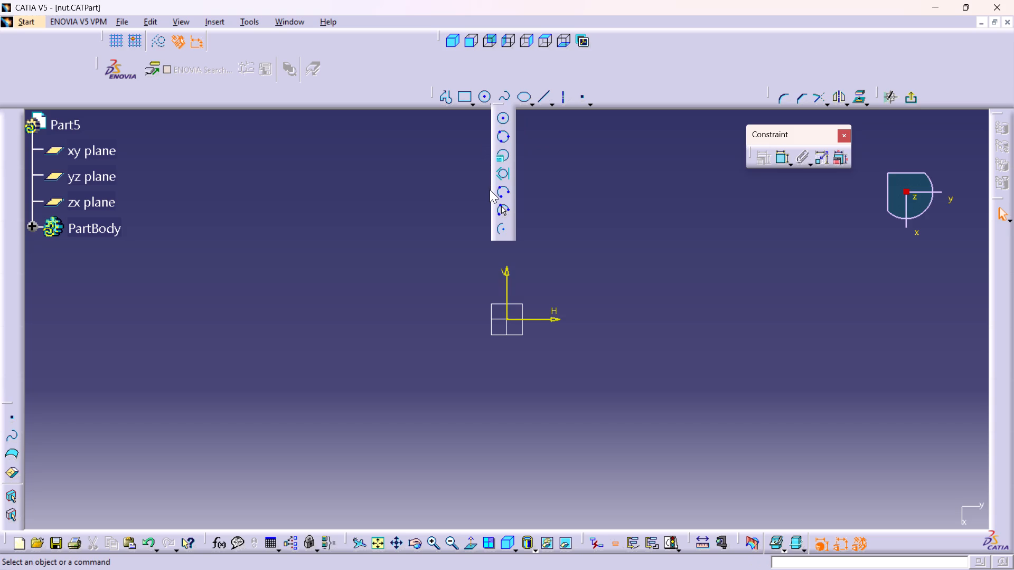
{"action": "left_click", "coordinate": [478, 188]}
Draw a hexagon centred on the sketch origin.
{"action": "left_click", "coordinate": [472, 102]}
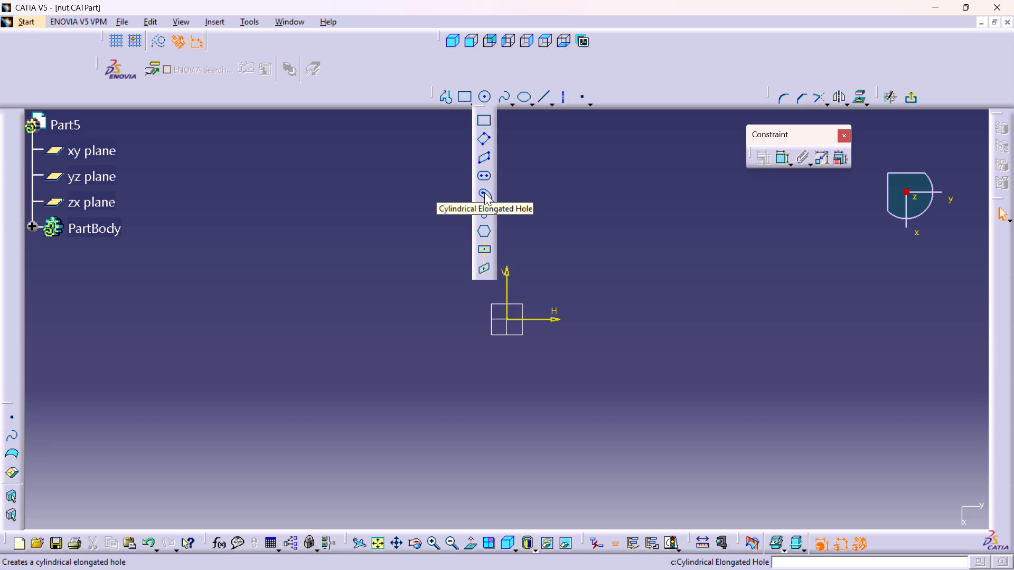
{"action": "left_click", "coordinate": [487, 229]}
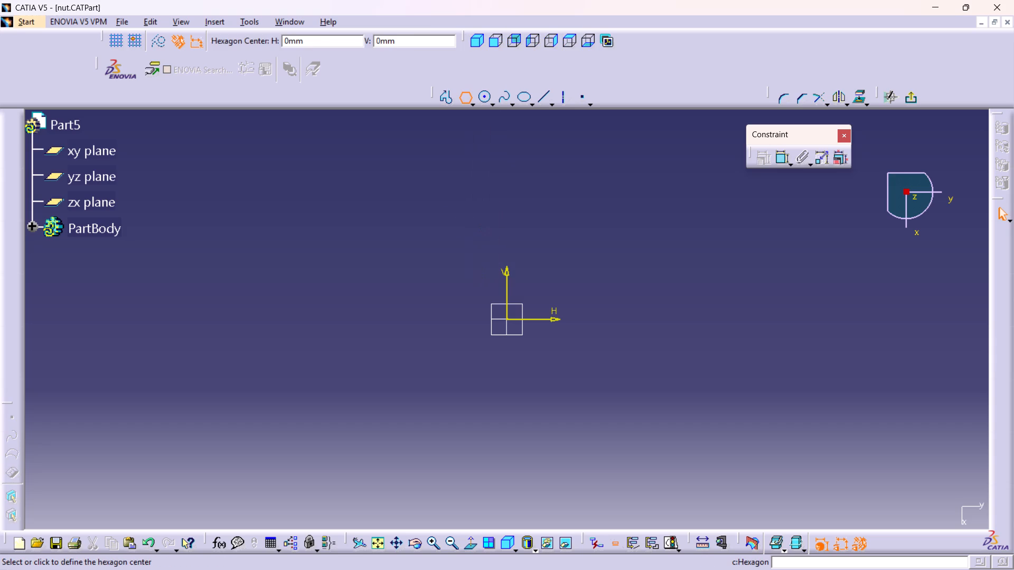
{"action": "left_click", "coordinate": [507, 319]}
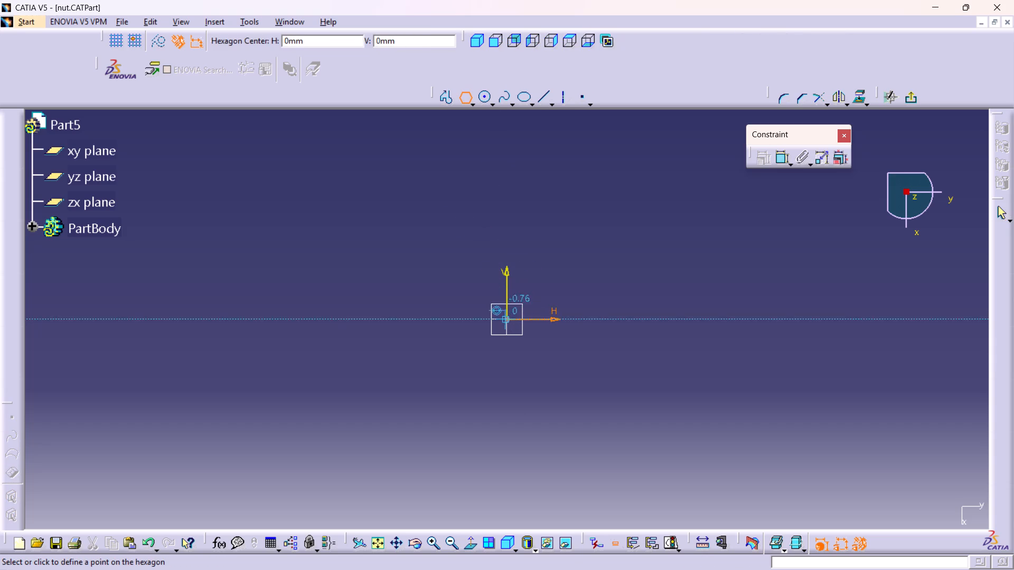
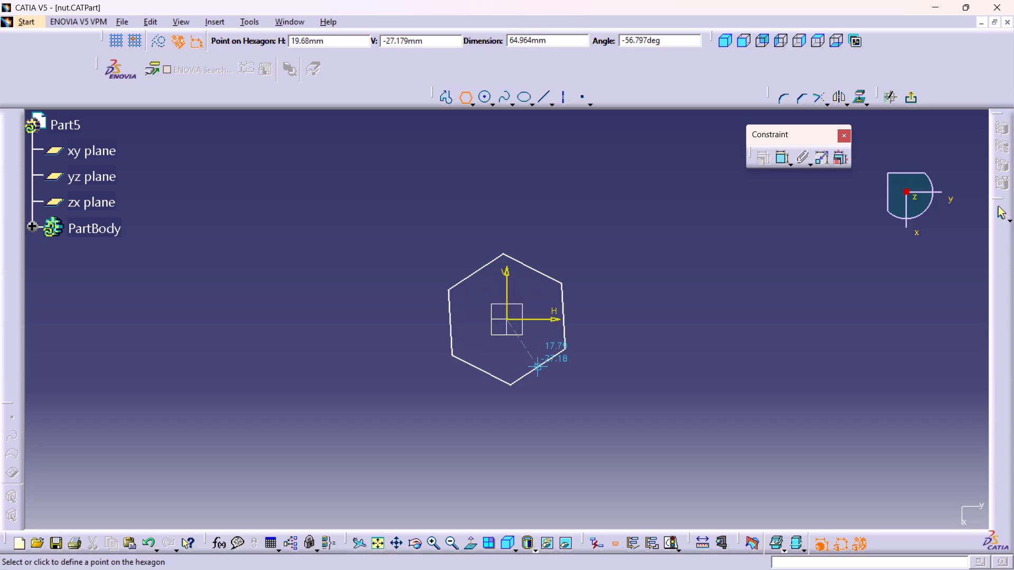
Finish the hexagon with a horizontal lower side, its midpoint on the vertical axis about 32.5 mm below the origin.
{"action": "left_click", "coordinate": [506, 376]}
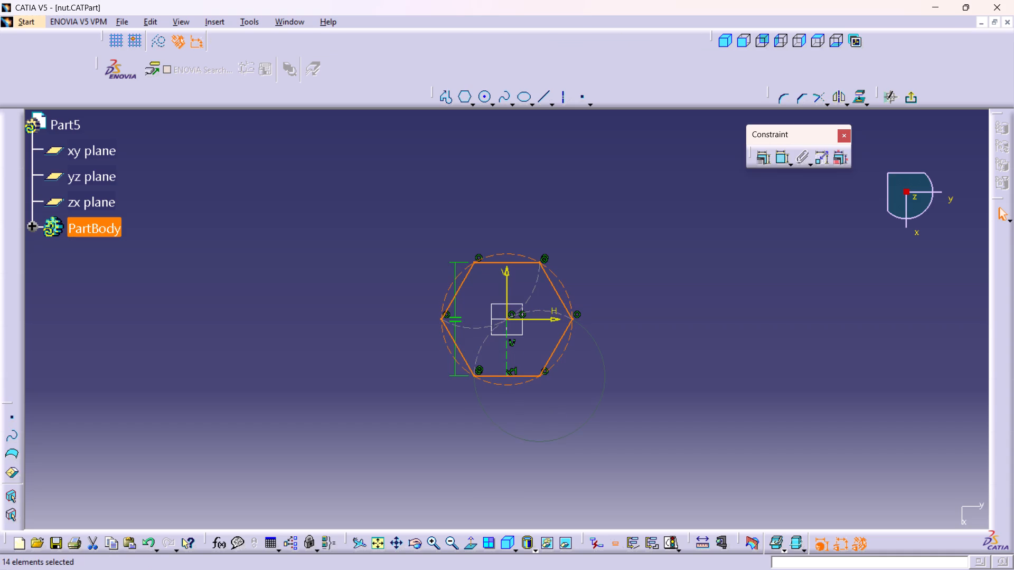
Start the Constraint command in repeat mode to constrain the hexagon sketch.
{"action": "double_click", "coordinate": [783, 158]}
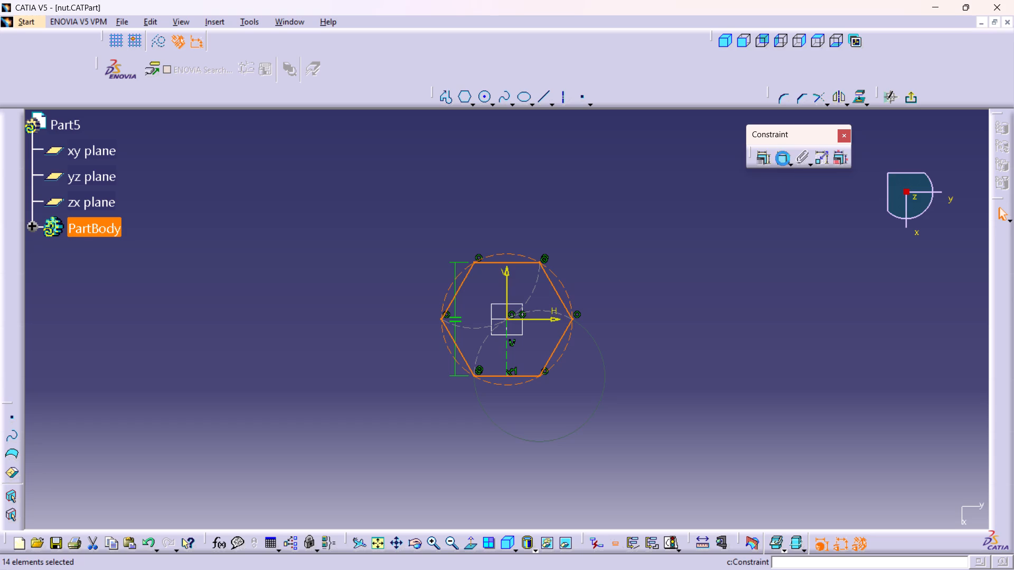
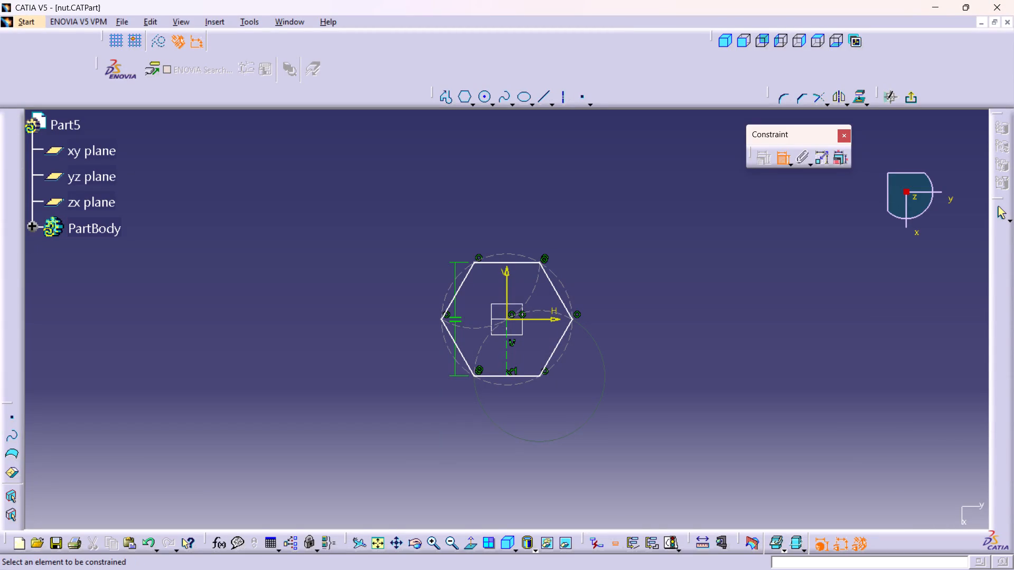
Sketch a circle of about 18.8 mm radius centred on the origin inside the hexagon.
{"action": "left_click", "coordinate": [485, 98]}
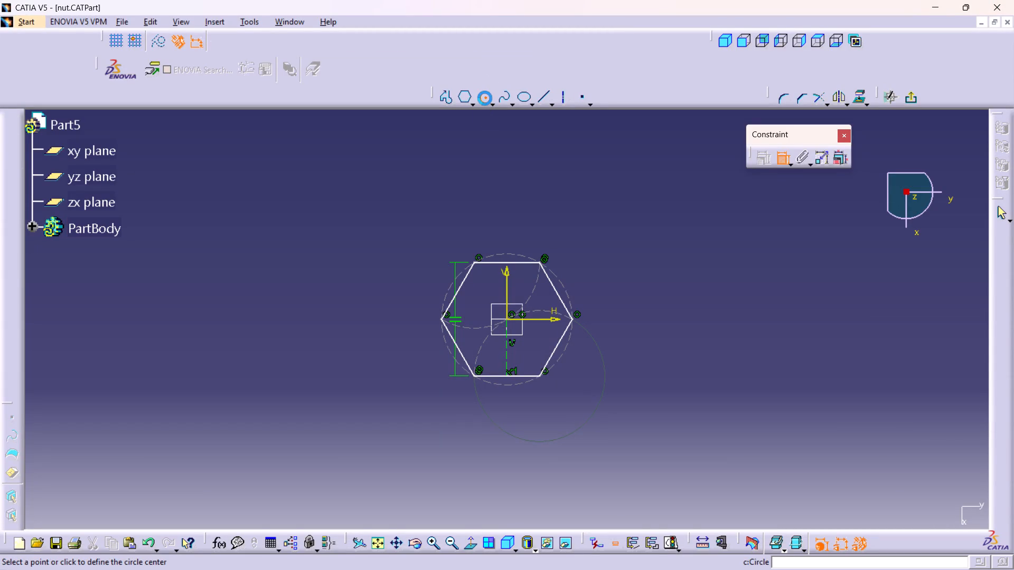
{"action": "left_click_drag", "start_coordinate": [505, 318], "coordinate": [512, 333]}
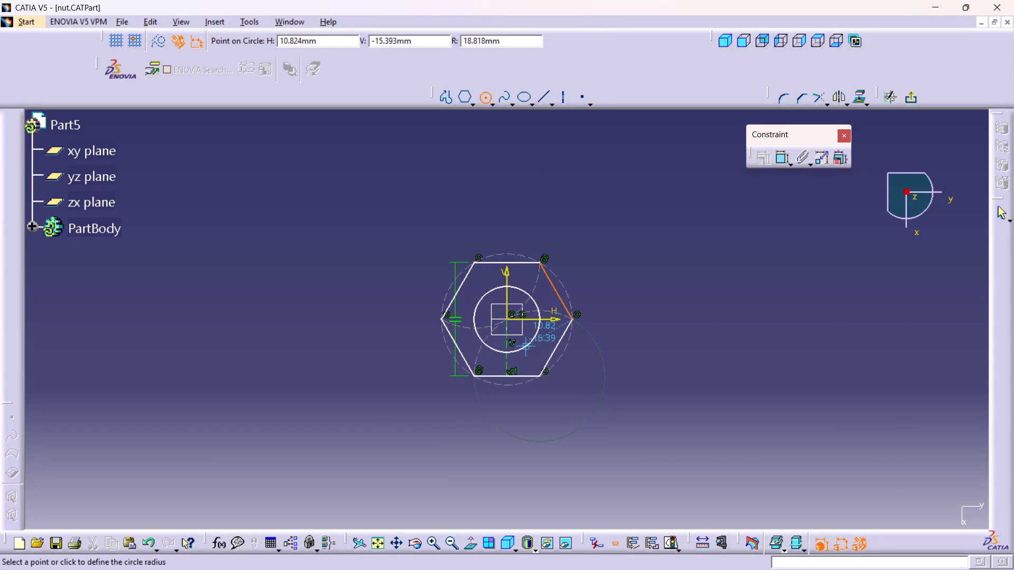
{"action": "left_click", "coordinate": [523, 347]}
{"action": "left_click", "coordinate": [732, 248]}
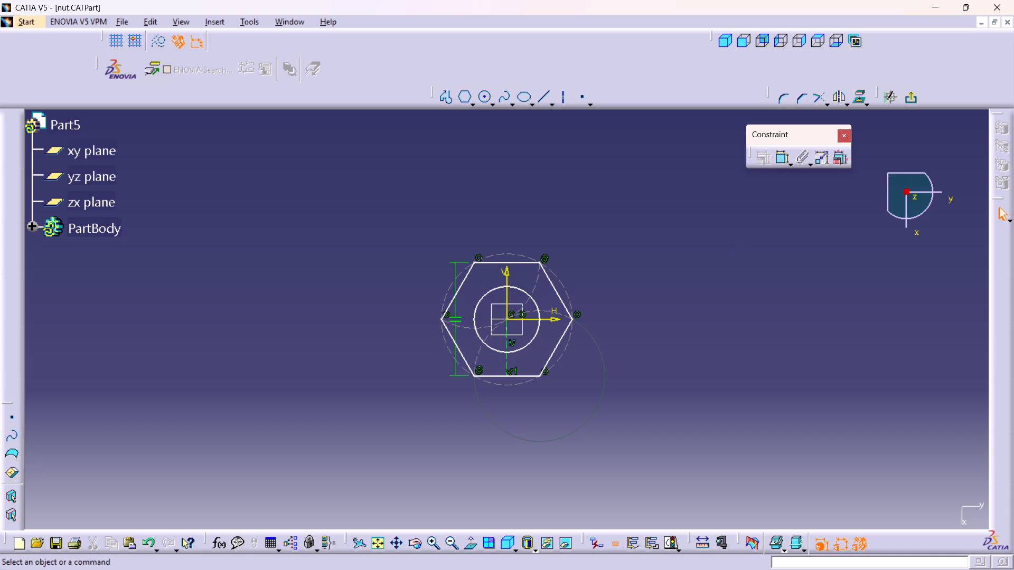
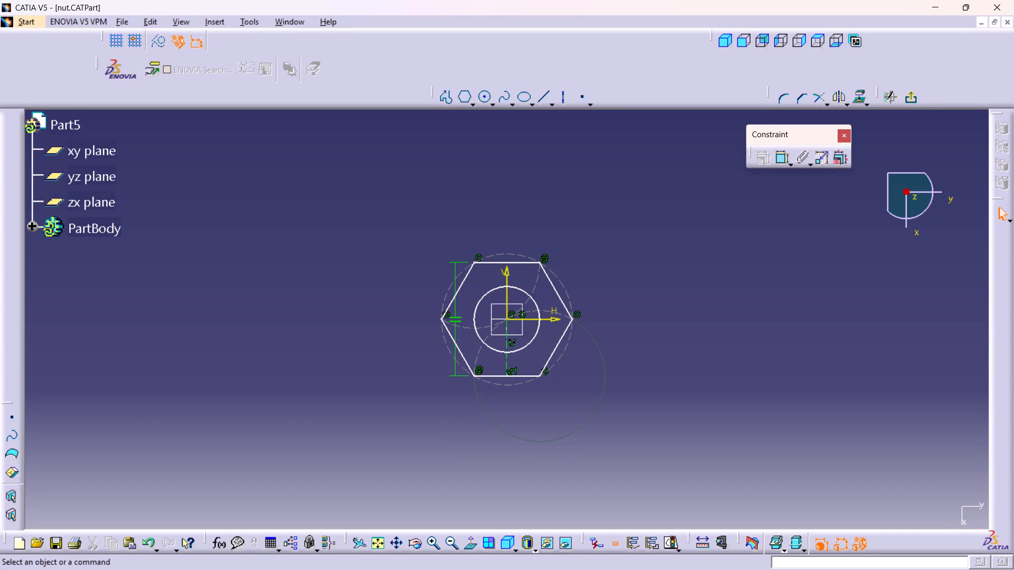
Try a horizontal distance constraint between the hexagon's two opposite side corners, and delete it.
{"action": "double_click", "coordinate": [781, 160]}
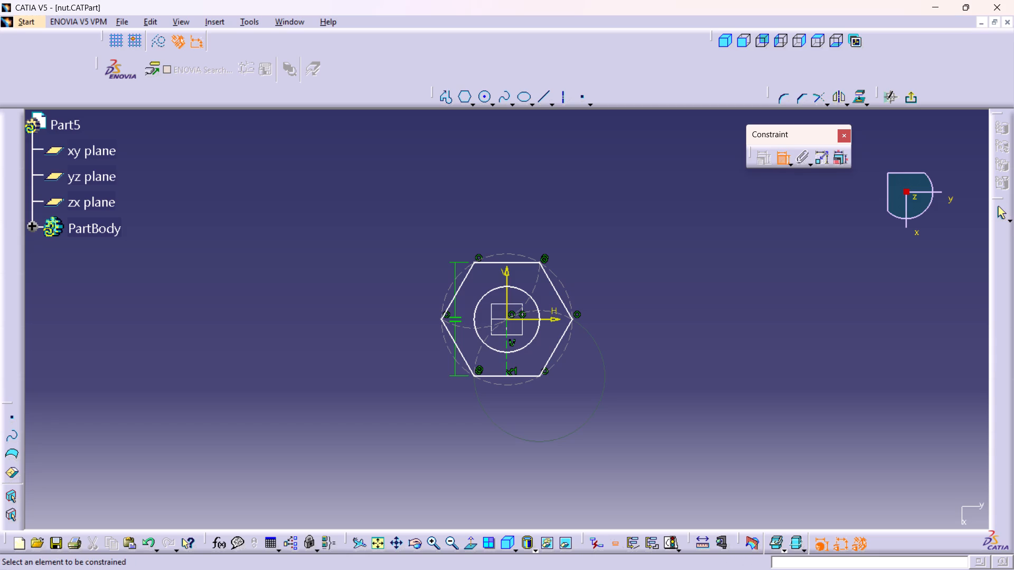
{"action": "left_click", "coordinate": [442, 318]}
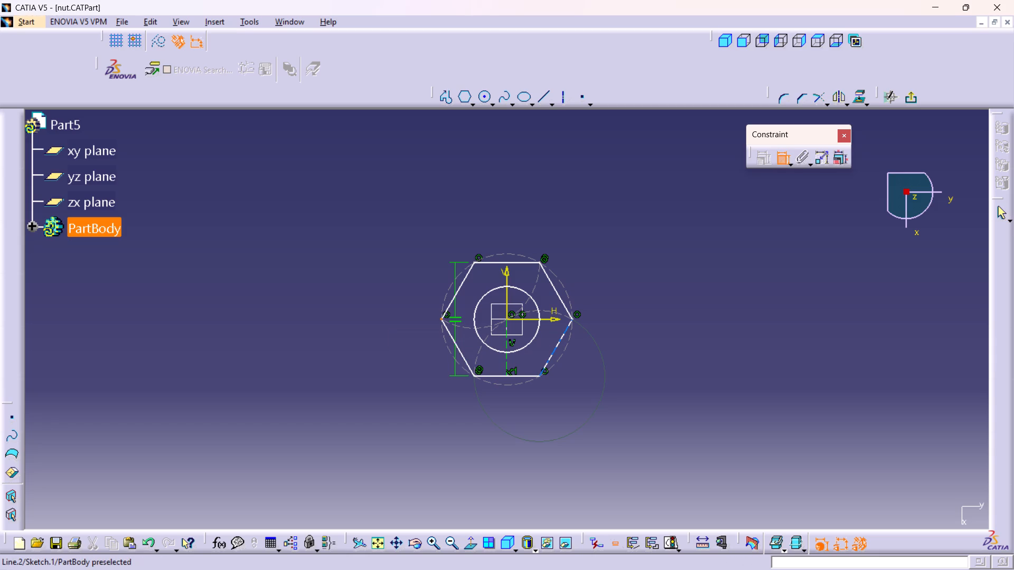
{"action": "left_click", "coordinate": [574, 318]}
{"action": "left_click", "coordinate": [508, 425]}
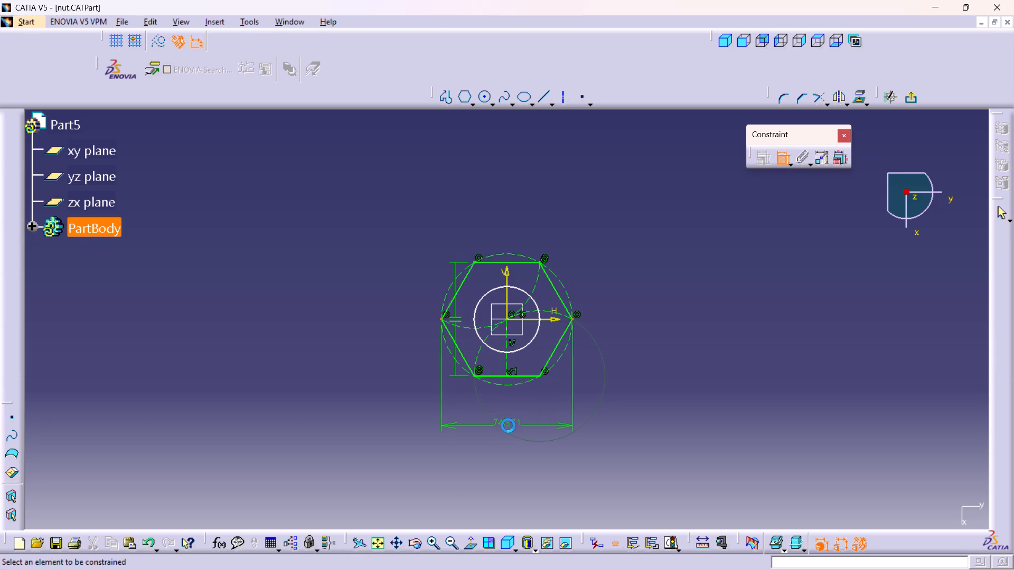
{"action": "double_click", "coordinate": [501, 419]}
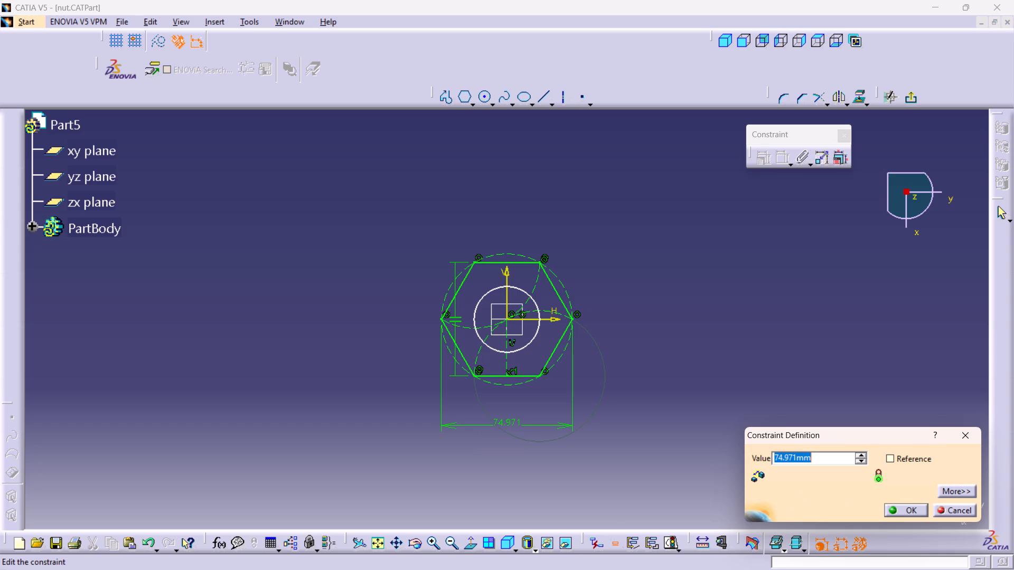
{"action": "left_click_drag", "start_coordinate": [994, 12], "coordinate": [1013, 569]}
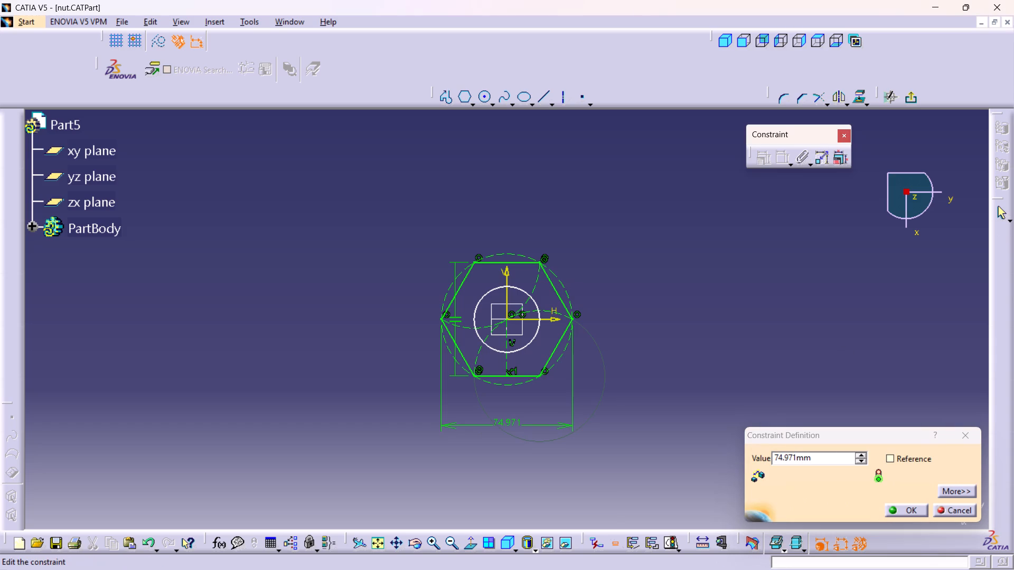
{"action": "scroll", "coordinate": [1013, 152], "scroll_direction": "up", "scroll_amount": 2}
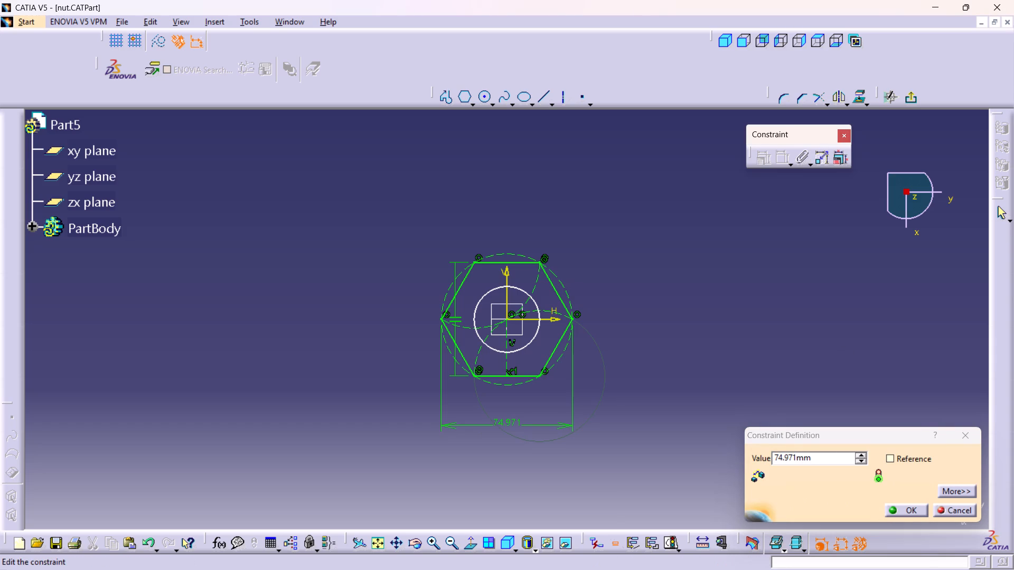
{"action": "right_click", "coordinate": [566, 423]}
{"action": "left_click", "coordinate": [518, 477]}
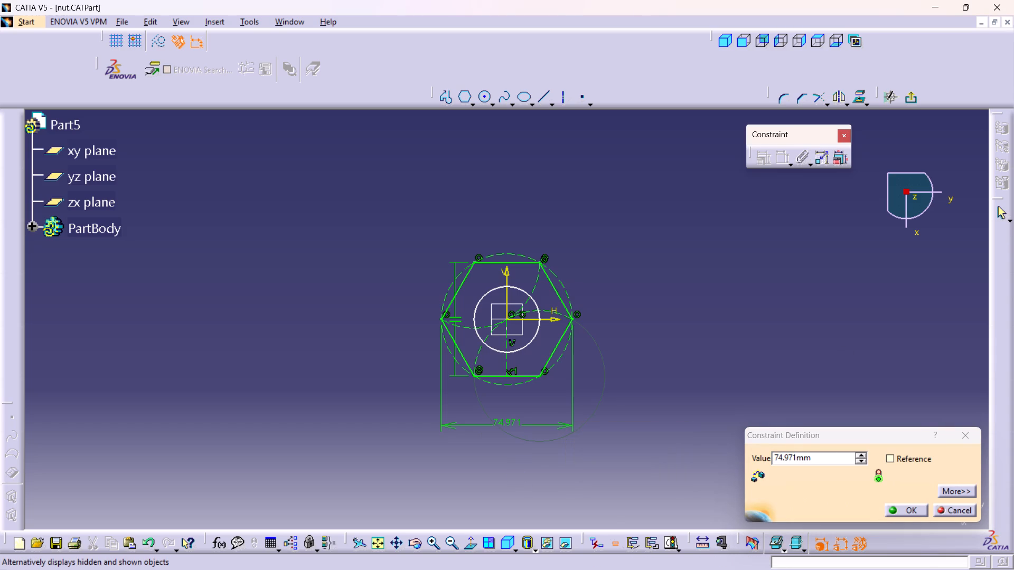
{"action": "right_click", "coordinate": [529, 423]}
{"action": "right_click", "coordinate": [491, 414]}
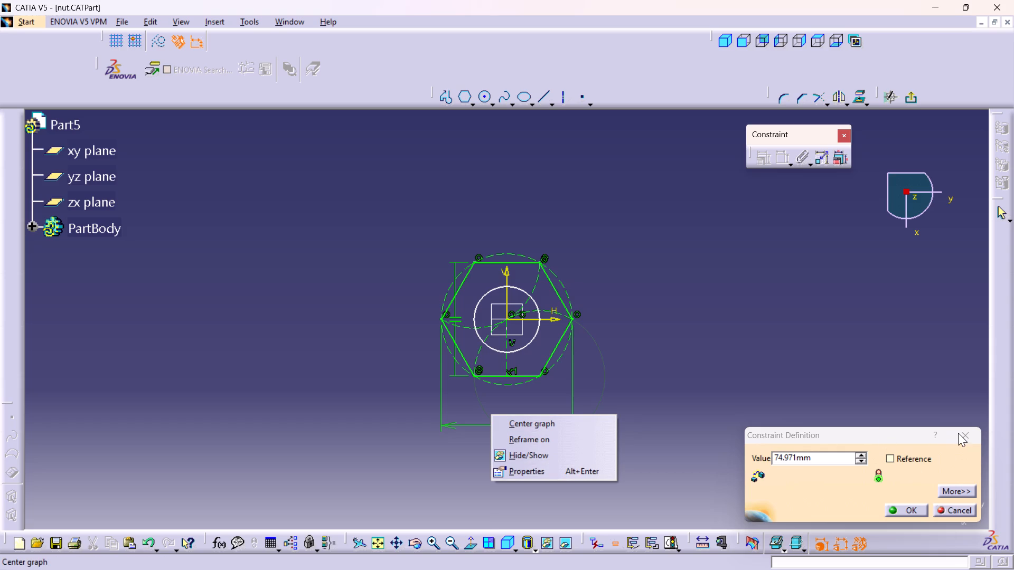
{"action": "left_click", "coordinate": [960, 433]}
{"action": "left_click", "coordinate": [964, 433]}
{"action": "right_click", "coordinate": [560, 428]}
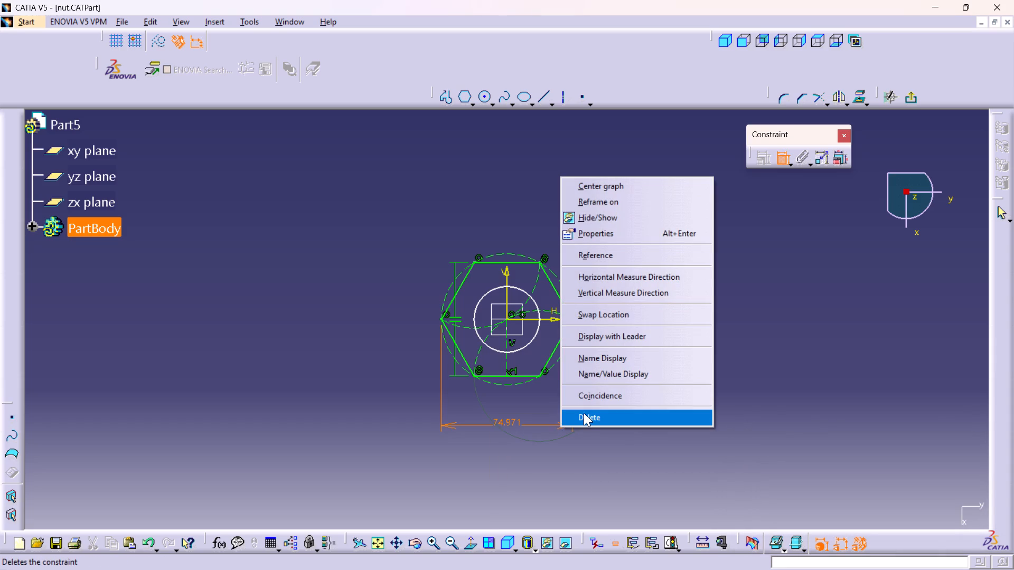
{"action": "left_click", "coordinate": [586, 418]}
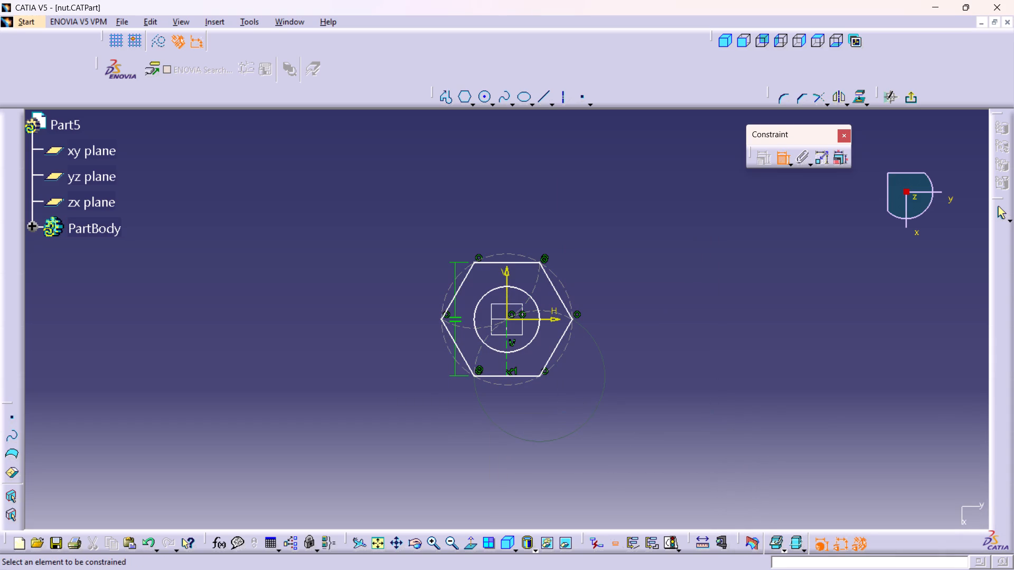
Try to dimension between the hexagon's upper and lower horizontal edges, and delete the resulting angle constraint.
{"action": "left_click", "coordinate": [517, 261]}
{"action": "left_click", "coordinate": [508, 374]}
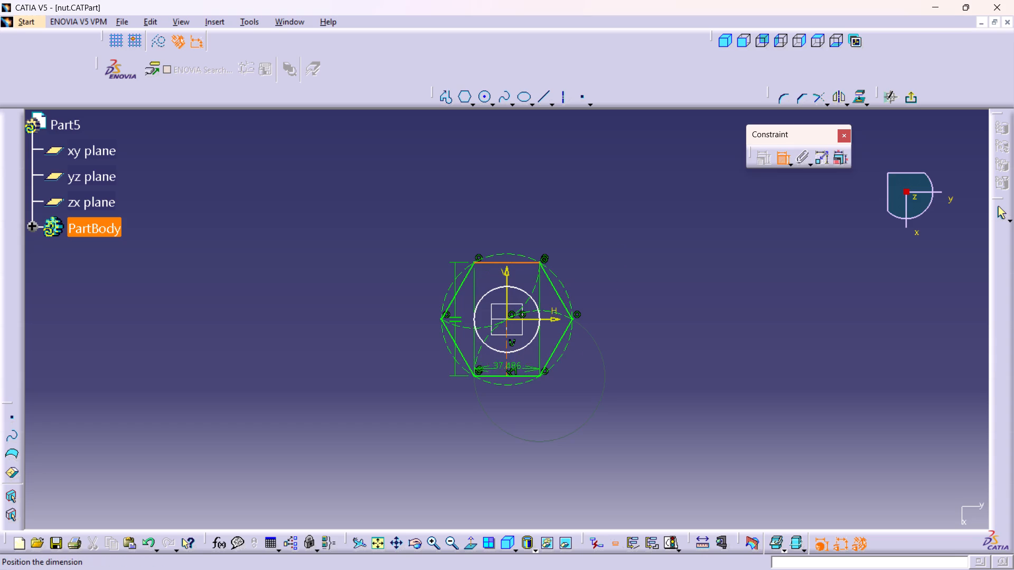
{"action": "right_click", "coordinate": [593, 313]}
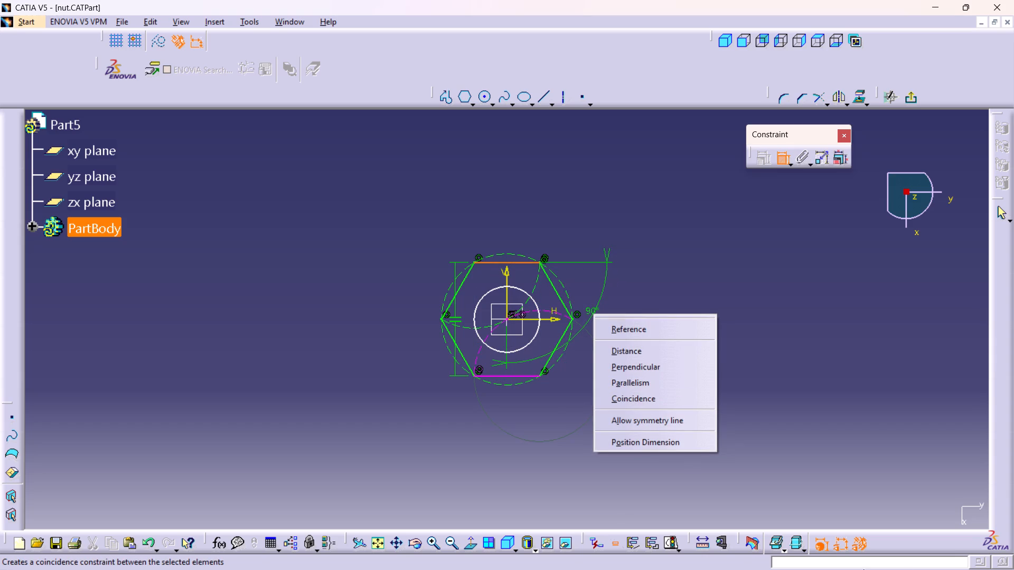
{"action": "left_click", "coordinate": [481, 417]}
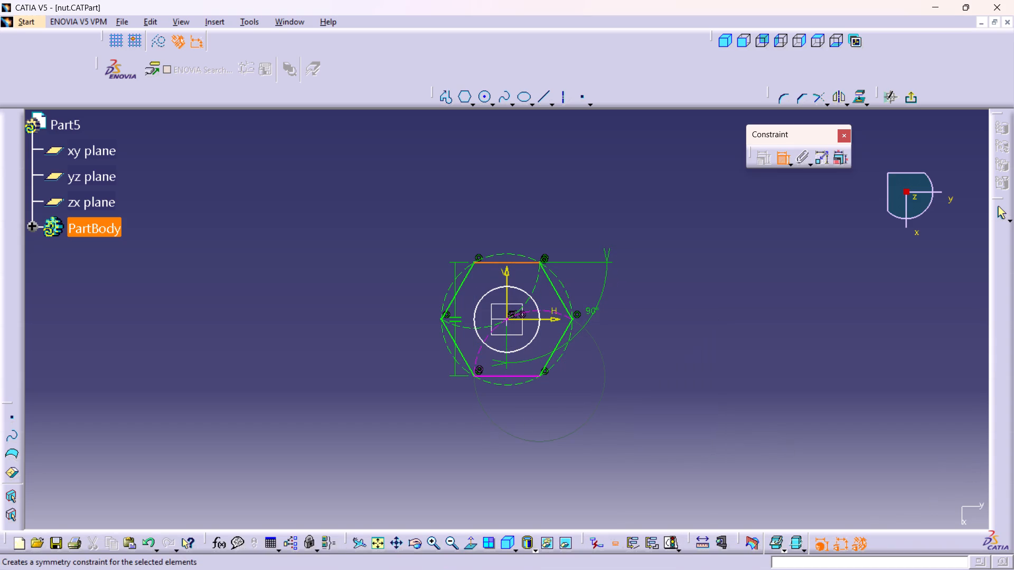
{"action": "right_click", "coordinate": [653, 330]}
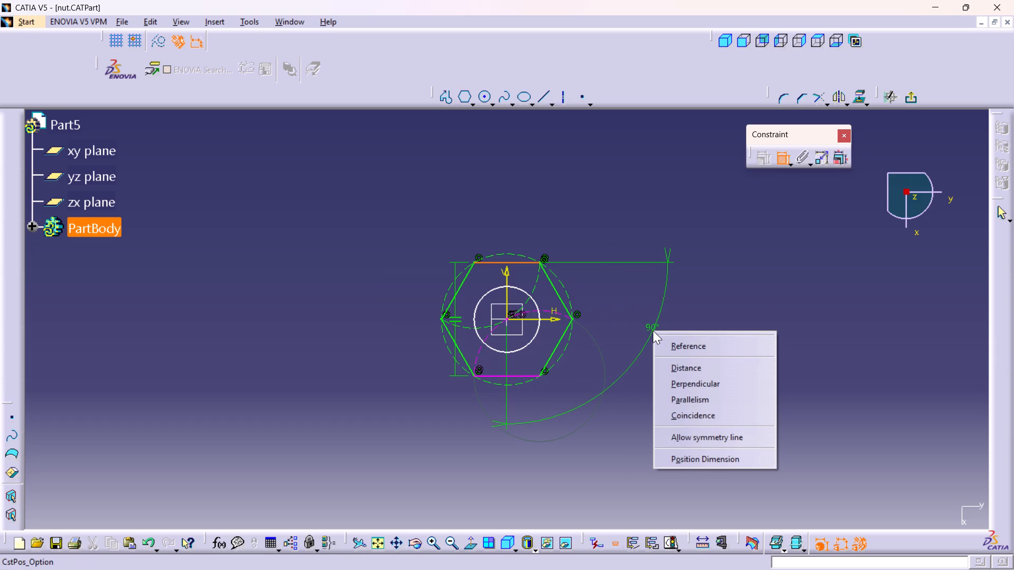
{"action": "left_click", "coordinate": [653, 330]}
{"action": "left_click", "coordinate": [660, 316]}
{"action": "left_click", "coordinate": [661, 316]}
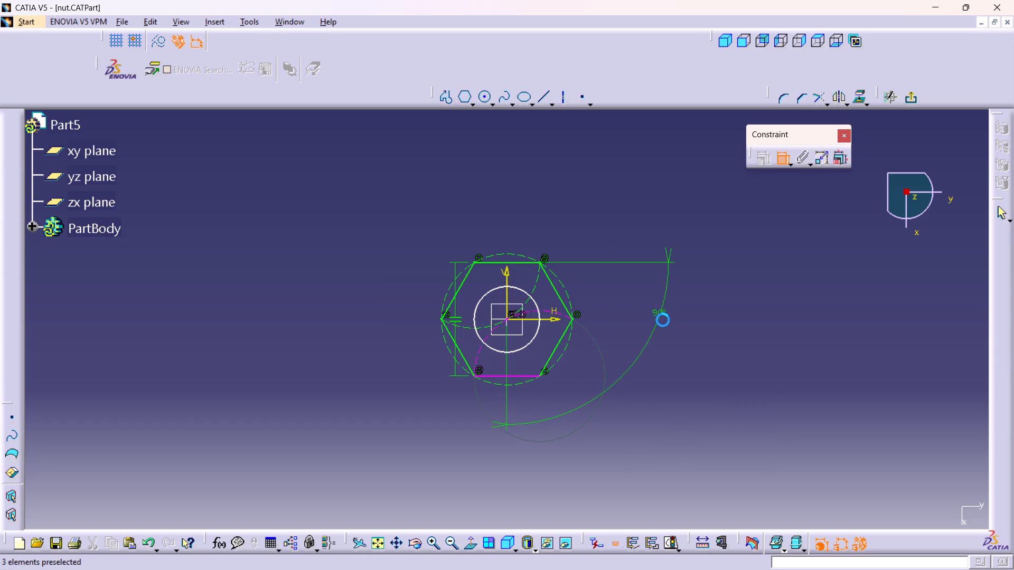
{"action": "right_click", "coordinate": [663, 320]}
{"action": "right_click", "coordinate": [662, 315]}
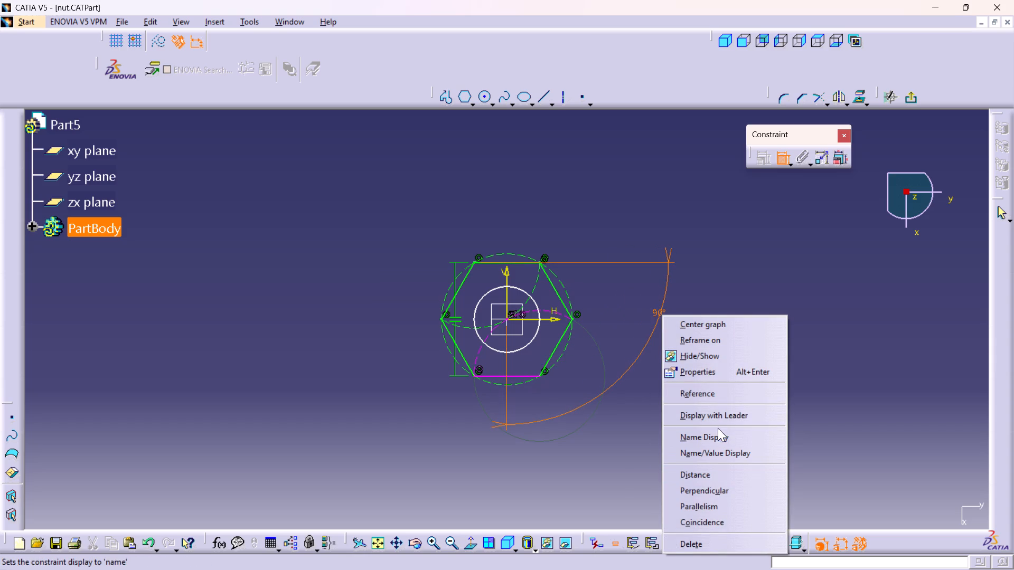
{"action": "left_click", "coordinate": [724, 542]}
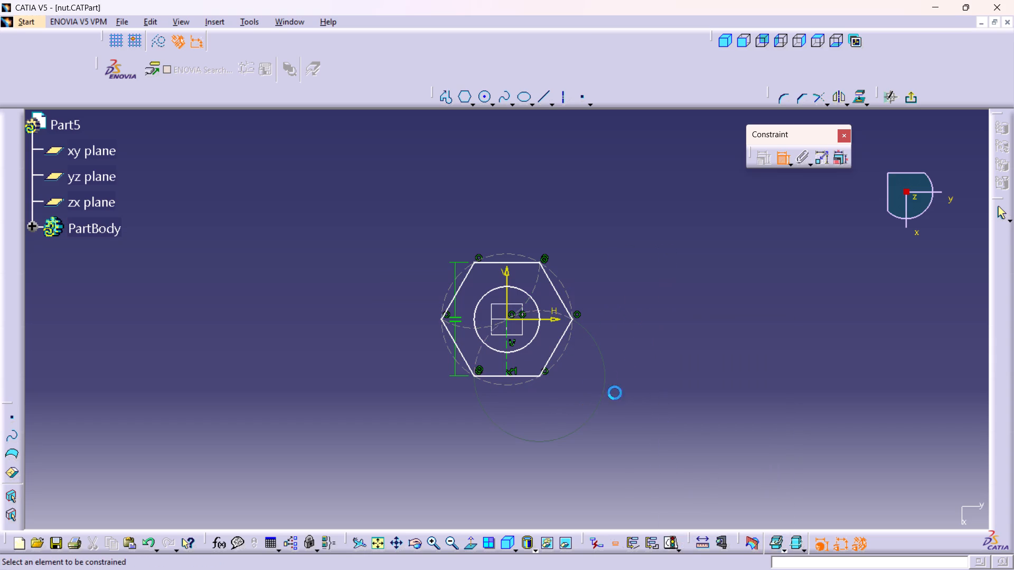
Constrain the distance between the hexagon's upper and lower horizontal edges to 27 mm.
{"action": "left_click", "coordinate": [510, 264]}
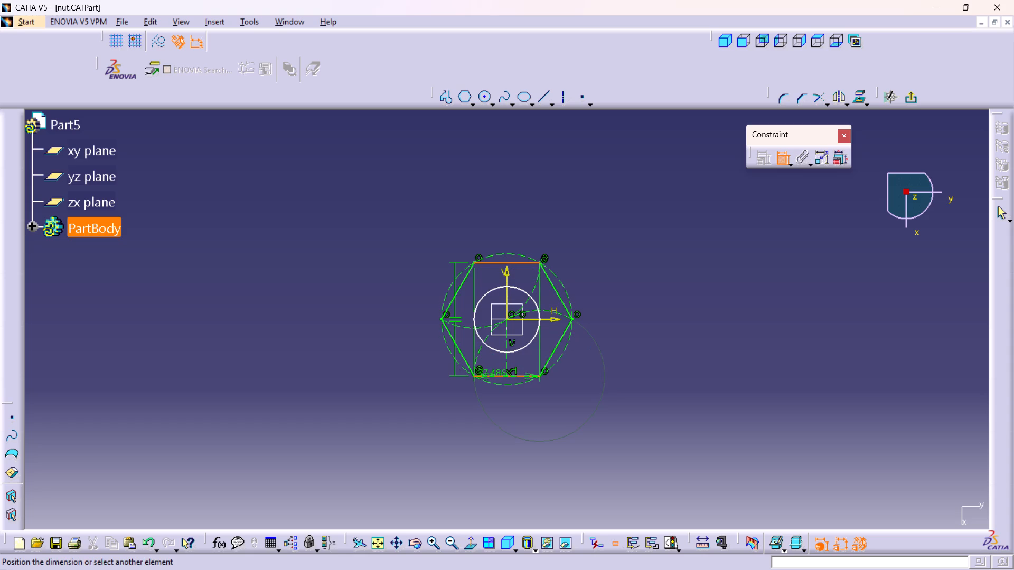
{"action": "left_click", "coordinate": [493, 377]}
{"action": "left_click", "coordinate": [640, 320]}
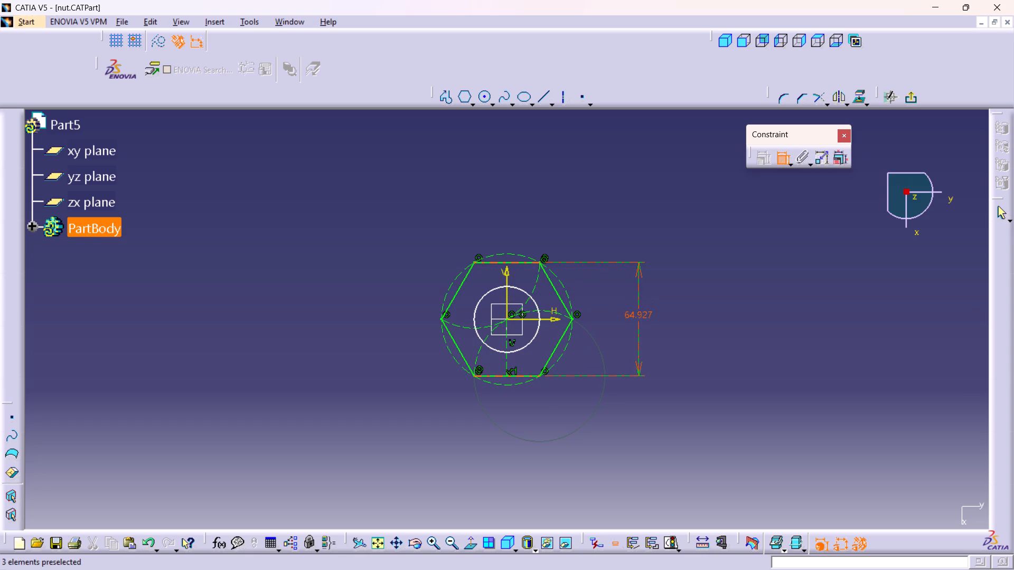
{"action": "double_click", "coordinate": [637, 316]}
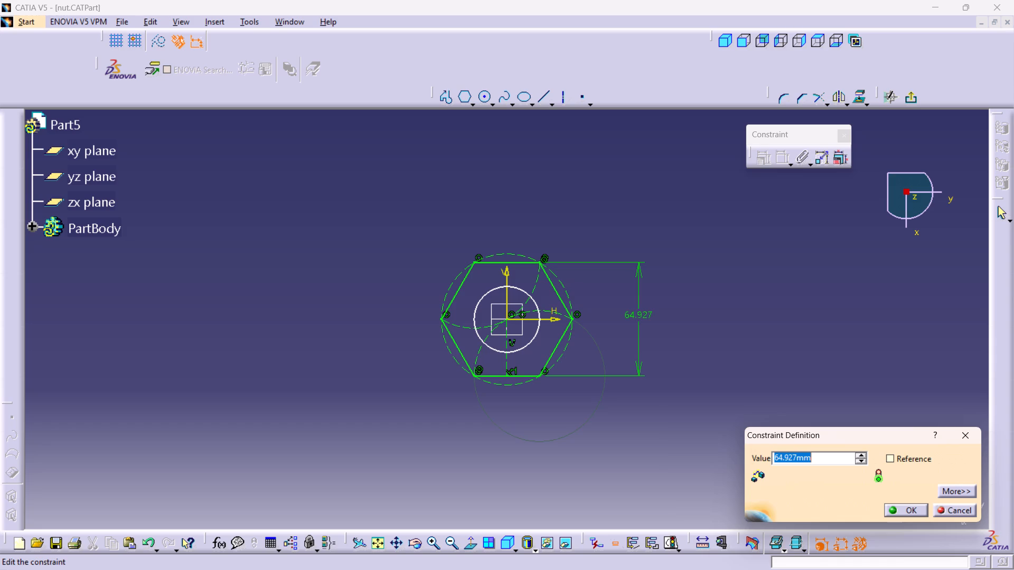
{"action": "type", "text": "27"}
{"action": "key", "text": "Return"}
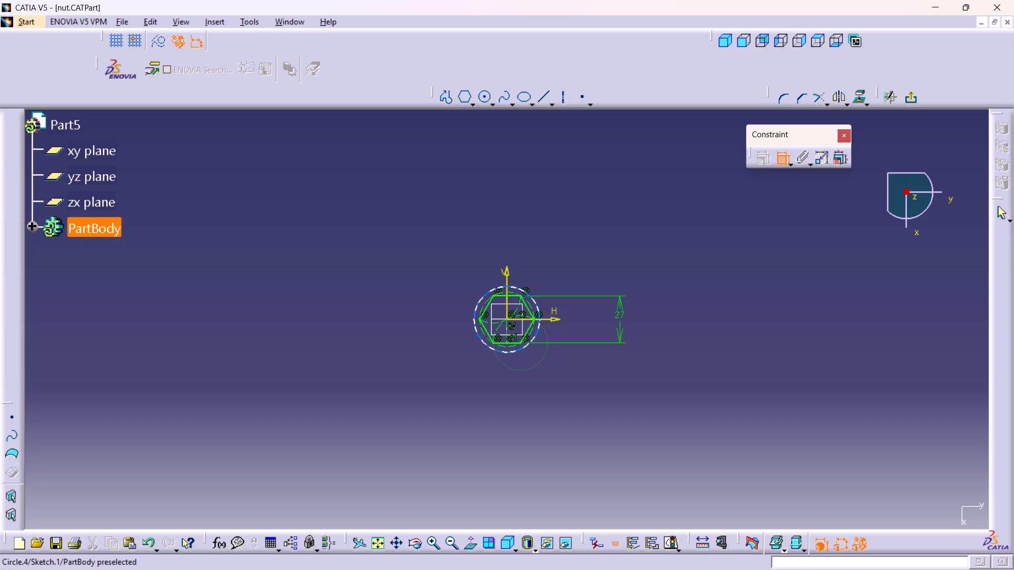
Constrain the diameter of the hole circle centred on the origin to 15 mm.
{"action": "left_click", "coordinate": [541, 308]}
{"action": "left_click", "coordinate": [576, 254]}
{"action": "double_click", "coordinate": [577, 254]}
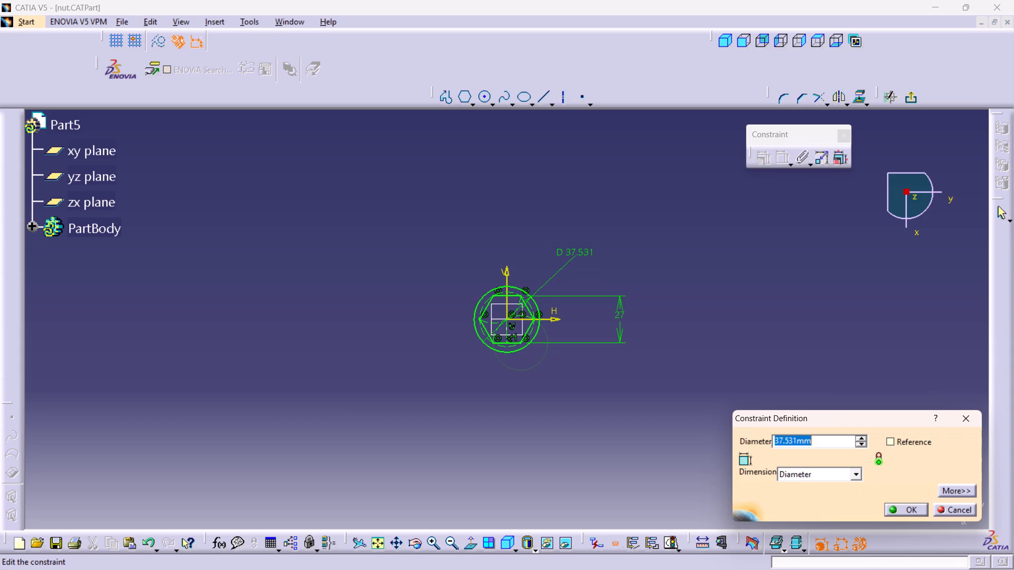
{"action": "type", "text": "15"}
{"action": "key", "text": "Return"}
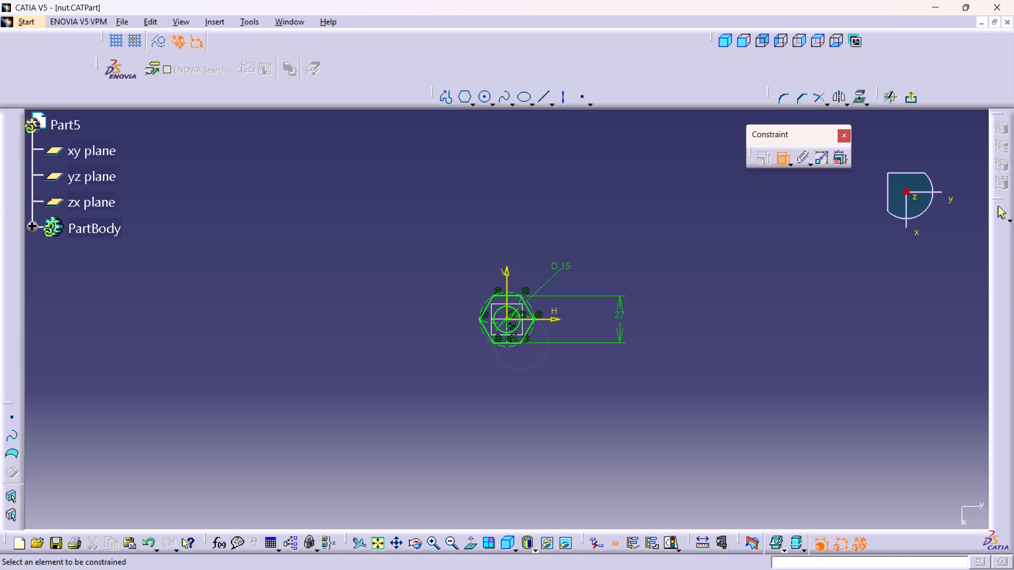
Exit the sketch and pad the hexagon-and-hole profile to a length of 16 mm.
{"action": "left_click", "coordinate": [914, 103]}
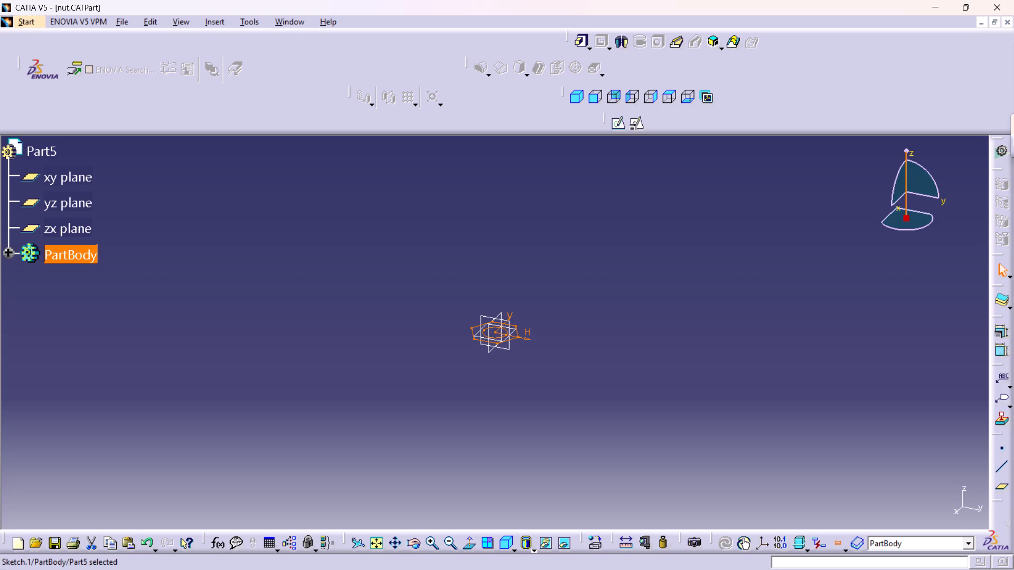
{"action": "left_click", "coordinate": [582, 41]}
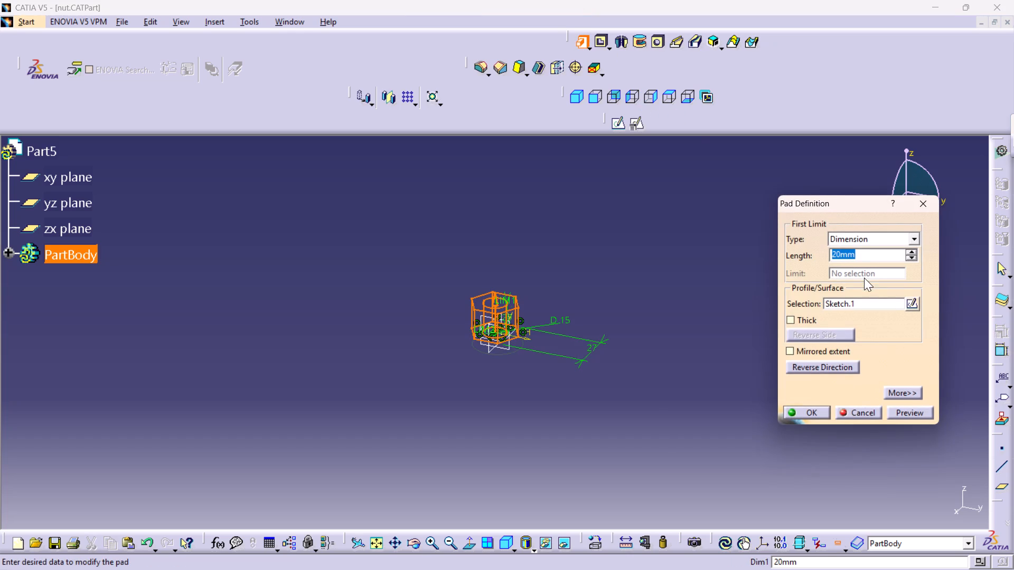
{"action": "left_click_drag", "start_coordinate": [865, 254], "coordinate": [820, 267]}
{"action": "type", "text": "16"}
{"action": "key", "text": "Return"}
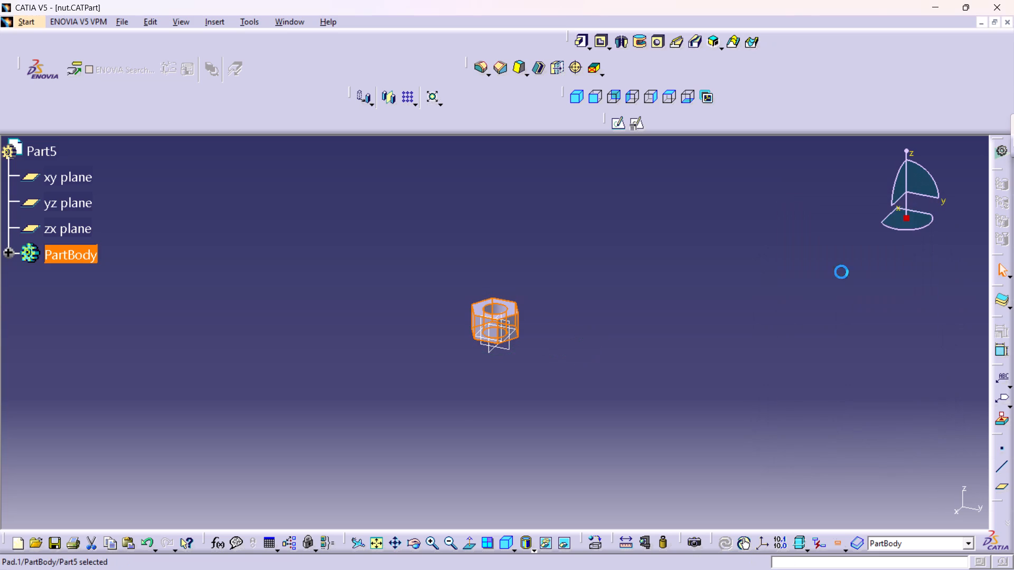
{"action": "left_click", "coordinate": [718, 343]}
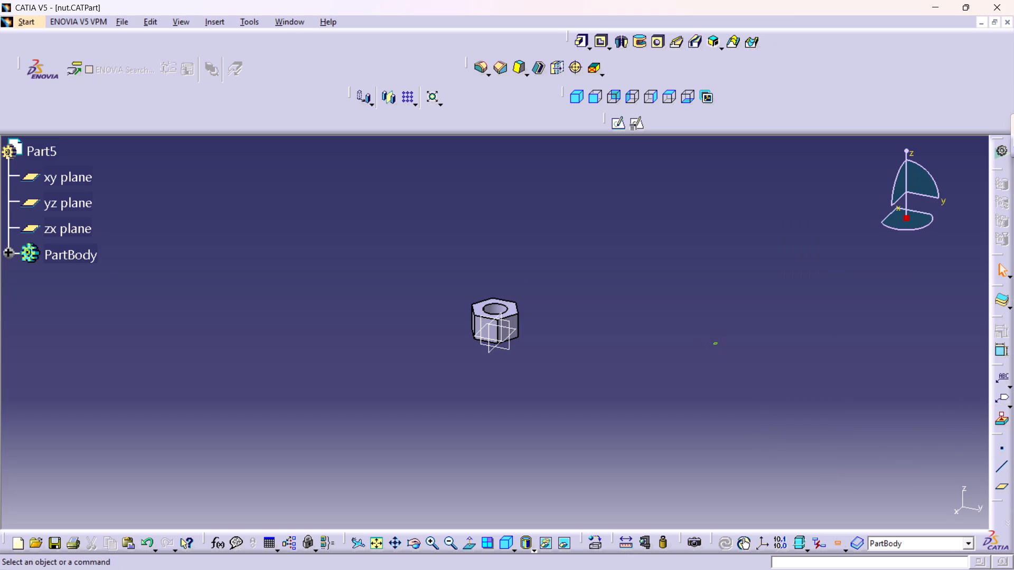
Examine the padded nut and its through hole from several angles and up close, ending in the isometric view.
{"action": "middle_click_drag", "start_coordinate": [593, 408], "coordinate": [543, 310]}
{"action": "right_click_drag", "start_coordinate": [593, 408], "coordinate": [543, 310]}
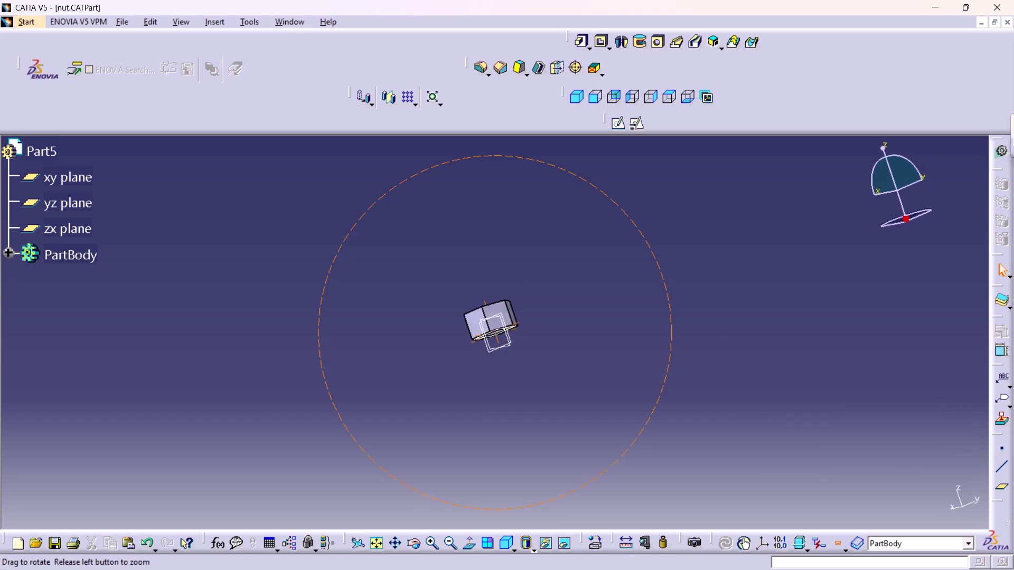
{"action": "middle_click_drag", "start_coordinate": [543, 310], "coordinate": [463, 260]}
{"action": "right_click_drag", "start_coordinate": [543, 310], "coordinate": [459, 263]}
{"action": "scroll", "coordinate": [488, 274], "scroll_direction": "up", "scroll_amount": 1}
{"action": "scroll", "coordinate": [454, 279], "scroll_direction": "down", "scroll_amount": 1}
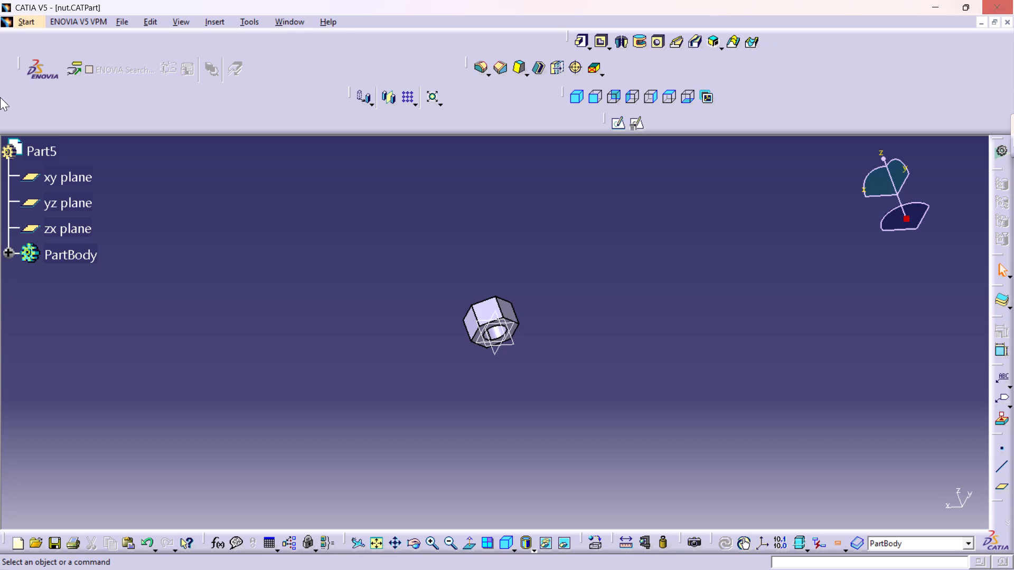
{"action": "middle_click_drag", "start_coordinate": [529, 333], "coordinate": [541, 350]}
{"action": "right_click", "coordinate": [529, 333]}
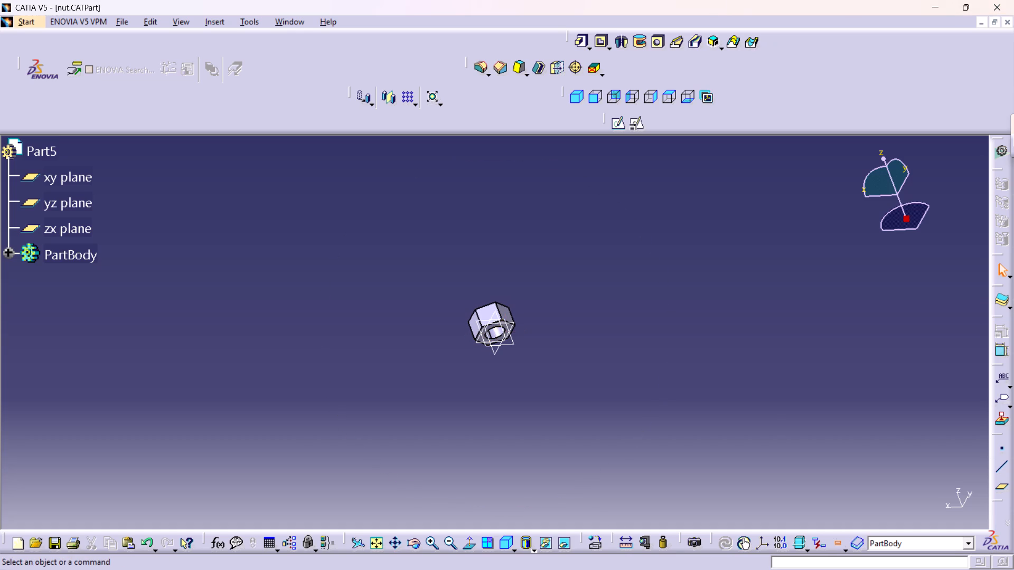
{"action": "middle_click_drag", "start_coordinate": [524, 319], "coordinate": [533, 512]}
{"action": "right_click_drag", "start_coordinate": [524, 319], "coordinate": [533, 512]}
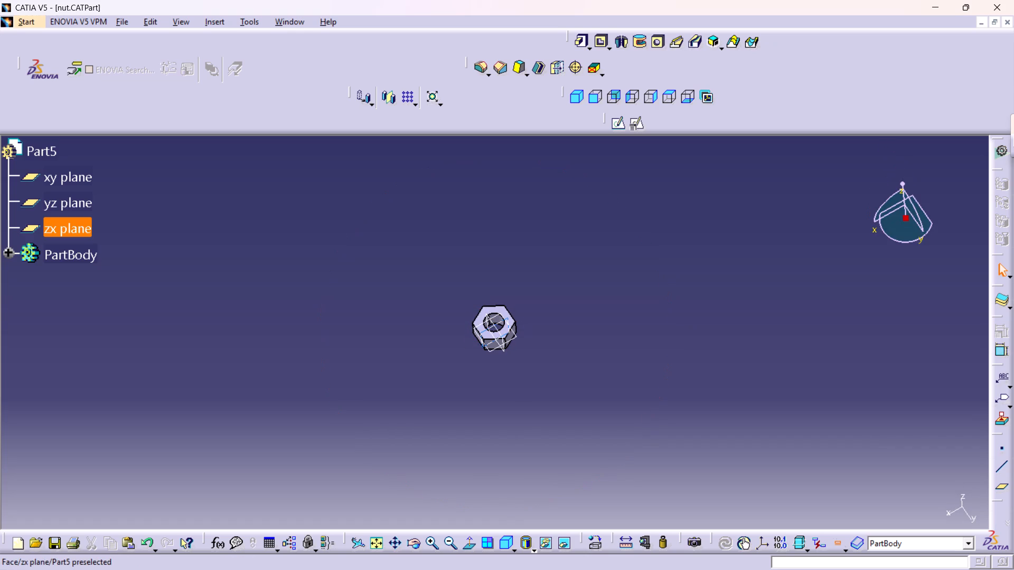
{"action": "middle_click_drag", "start_coordinate": [511, 327], "coordinate": [476, 172]}
{"action": "right_click", "coordinate": [511, 326]}
{"action": "middle_click_drag", "start_coordinate": [483, 262], "coordinate": [475, 307]}
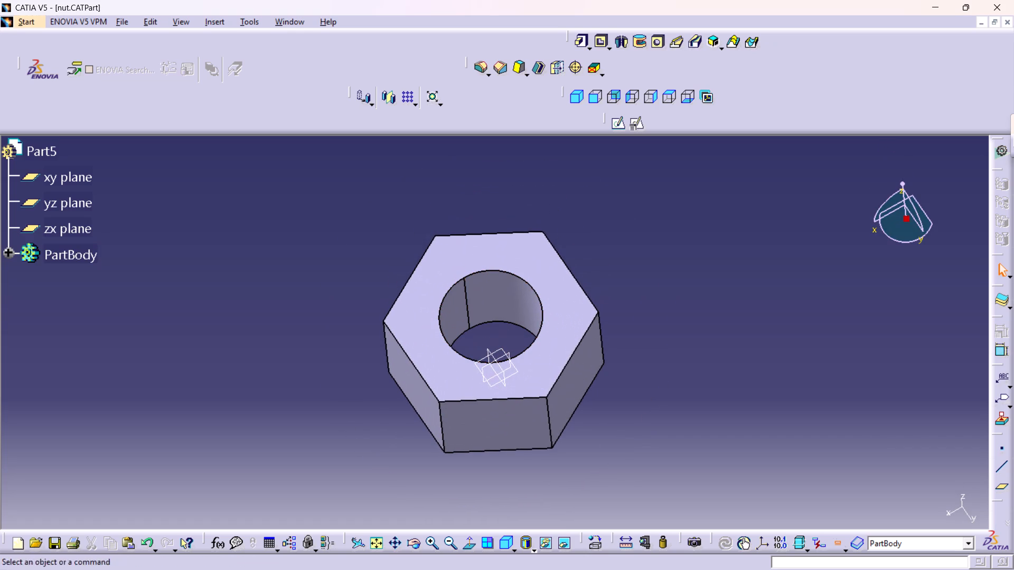
{"action": "left_click", "coordinate": [507, 540]}
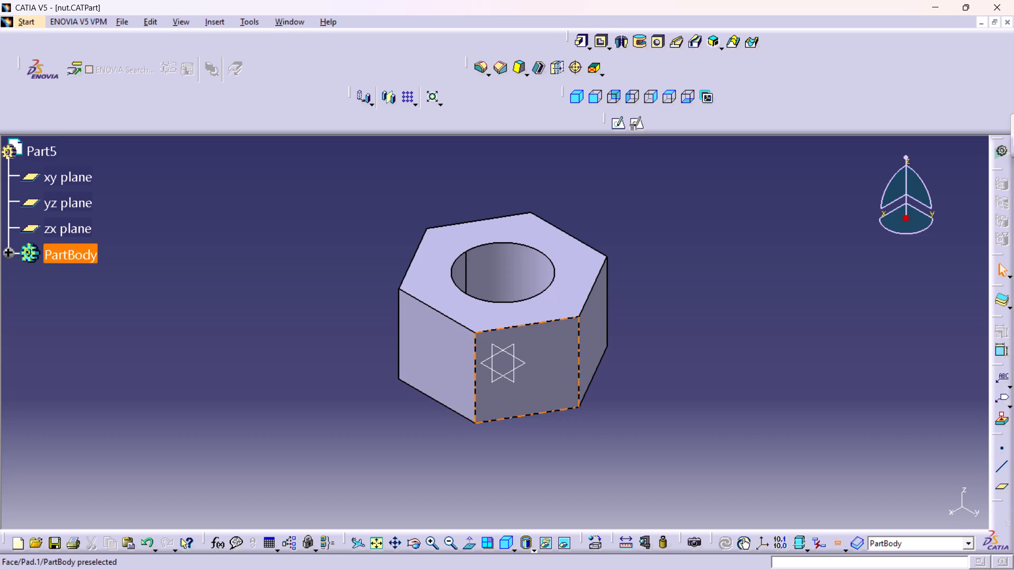
Create a reference point by coordinates at X 0, Y 7.5, Z 0 mm, on the hole's bottom edge.
{"action": "left_click", "coordinate": [1004, 450]}
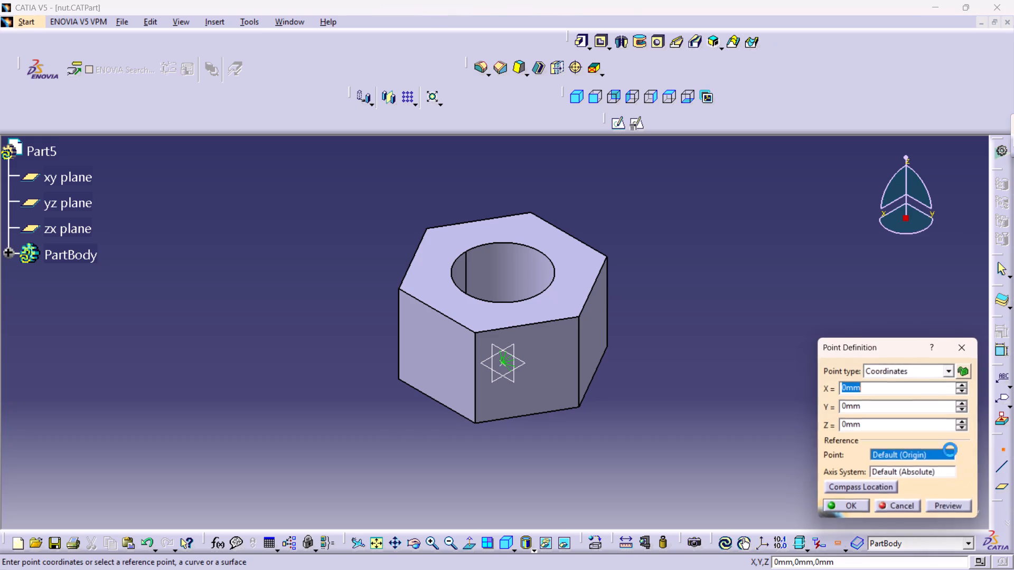
{"action": "middle_click_drag", "start_coordinate": [494, 441], "coordinate": [484, 339]}
{"action": "right_click_drag", "start_coordinate": [494, 440], "coordinate": [484, 339]}
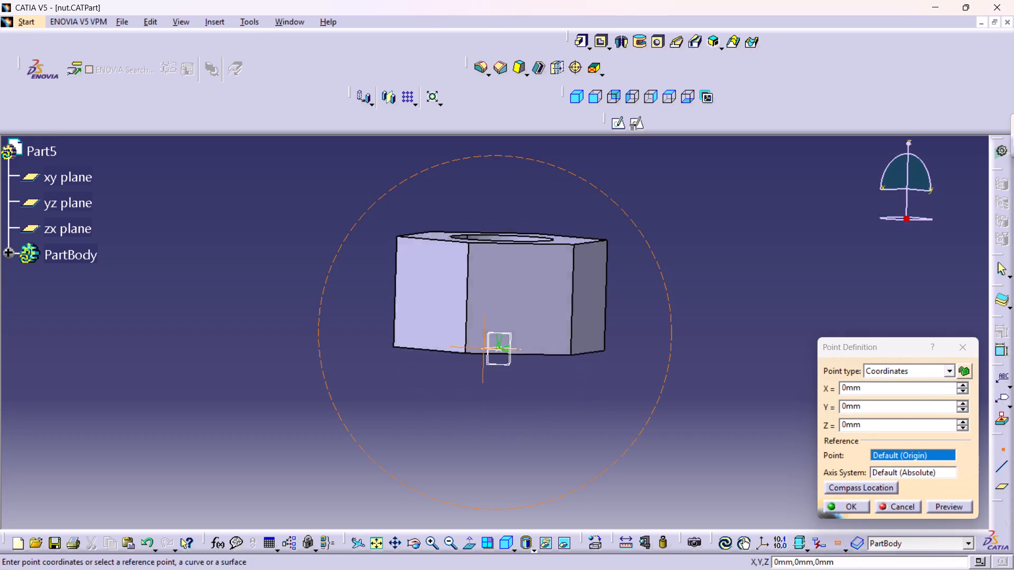
{"action": "right_click_drag", "start_coordinate": [484, 339], "coordinate": [498, 235]}
{"action": "middle_click_drag", "start_coordinate": [484, 339], "coordinate": [498, 235]}
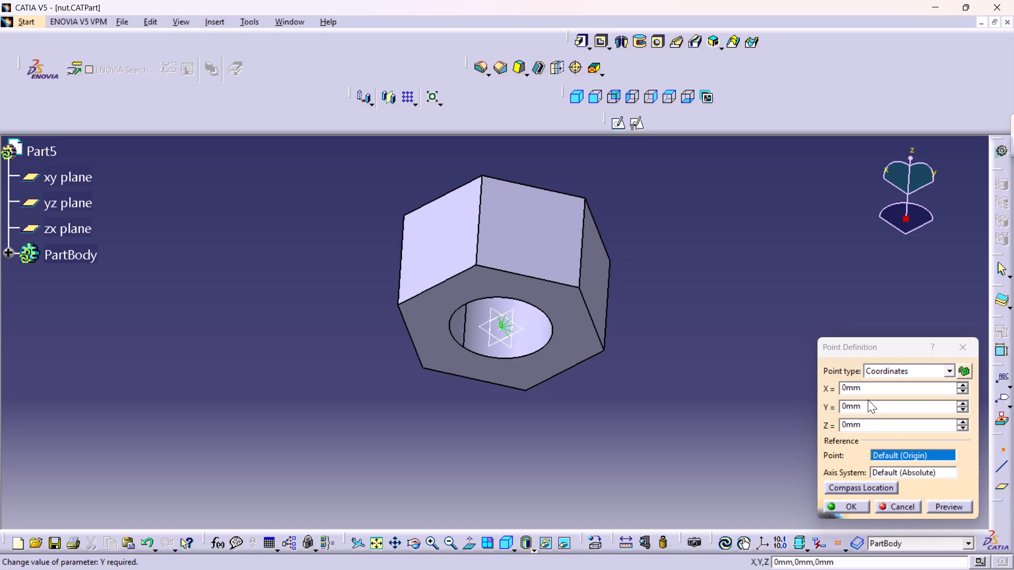
{"action": "double_click", "coordinate": [869, 406]}
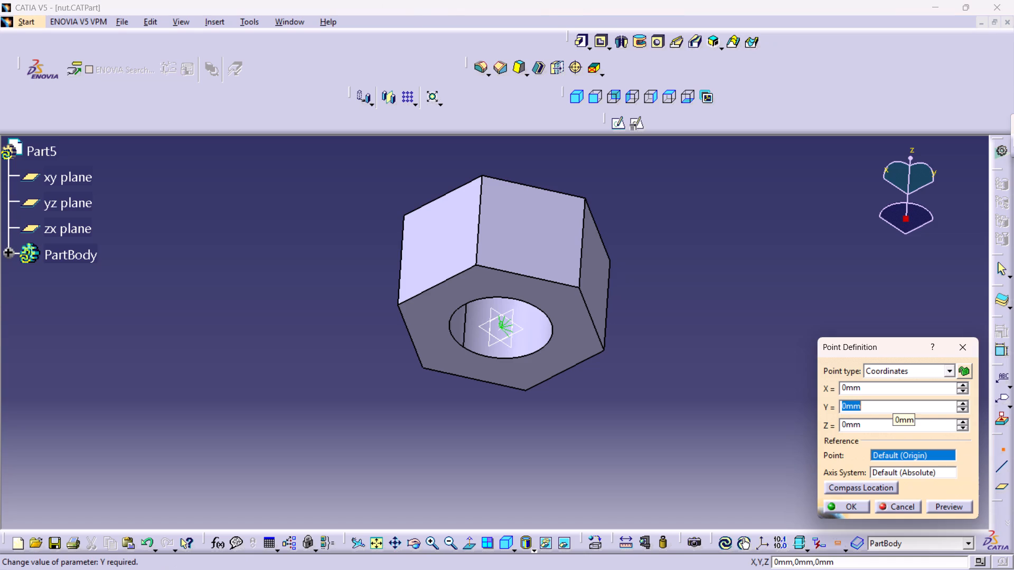
{"action": "type", "text": "7.5"}
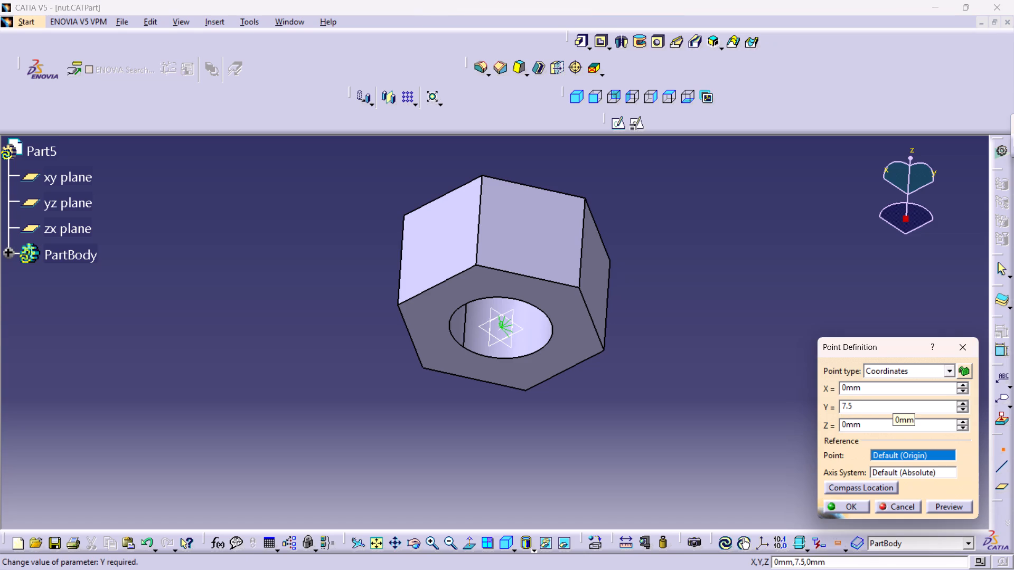
{"action": "left_click", "coordinate": [948, 511]}
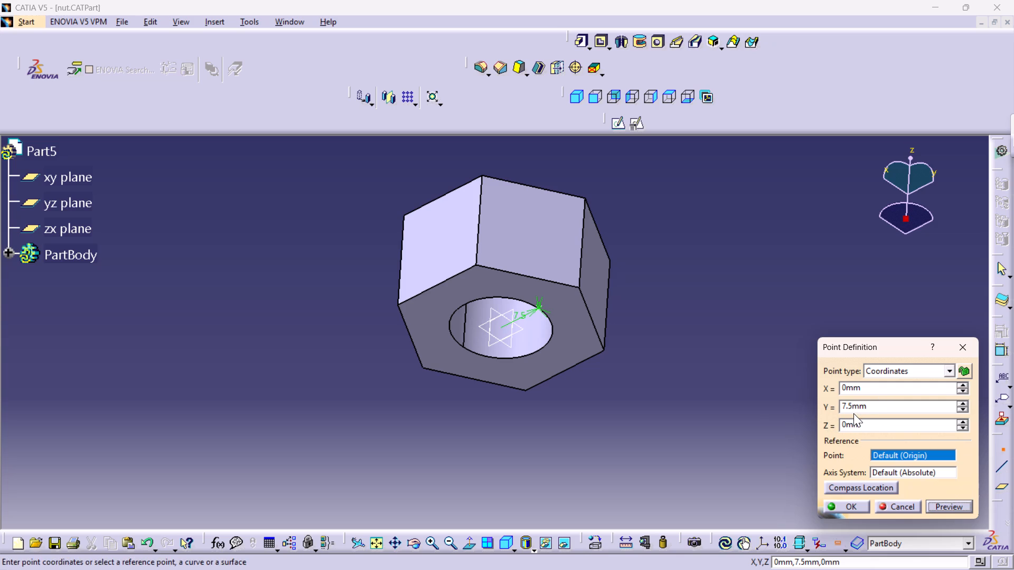
{"action": "left_click", "coordinate": [848, 507]}
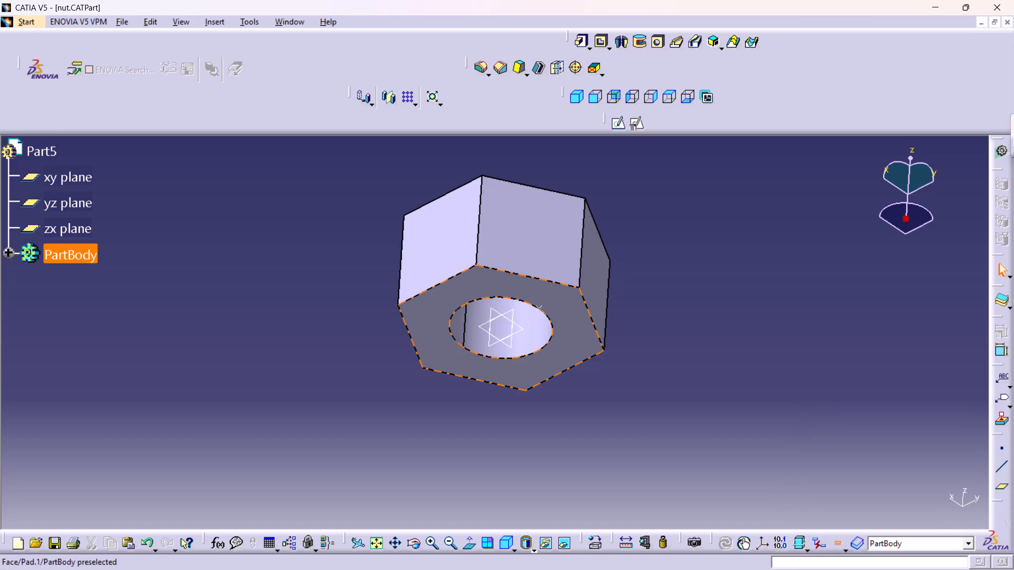
Switch to the Wireframe and Surface Design workbench for the nut part.
{"action": "middle_click_drag", "start_coordinate": [548, 374], "coordinate": [626, 291]}
{"action": "right_click_drag", "start_coordinate": [548, 374], "coordinate": [626, 291]}
{"action": "middle_click_drag", "start_coordinate": [458, 291], "coordinate": [466, 233]}
{"action": "right_click_drag", "start_coordinate": [458, 291], "coordinate": [466, 233]}
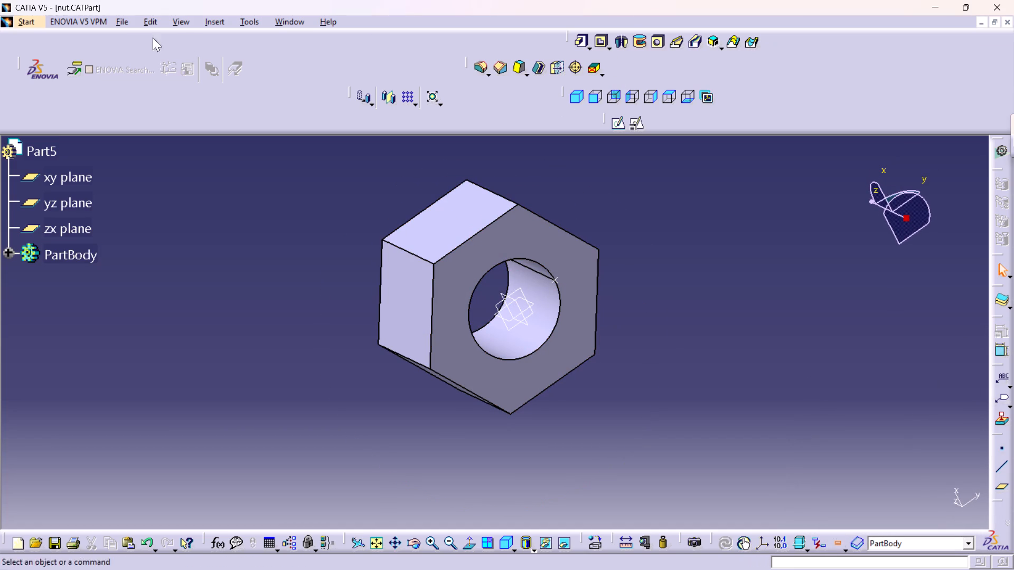
{"action": "left_click", "coordinate": [23, 16]}
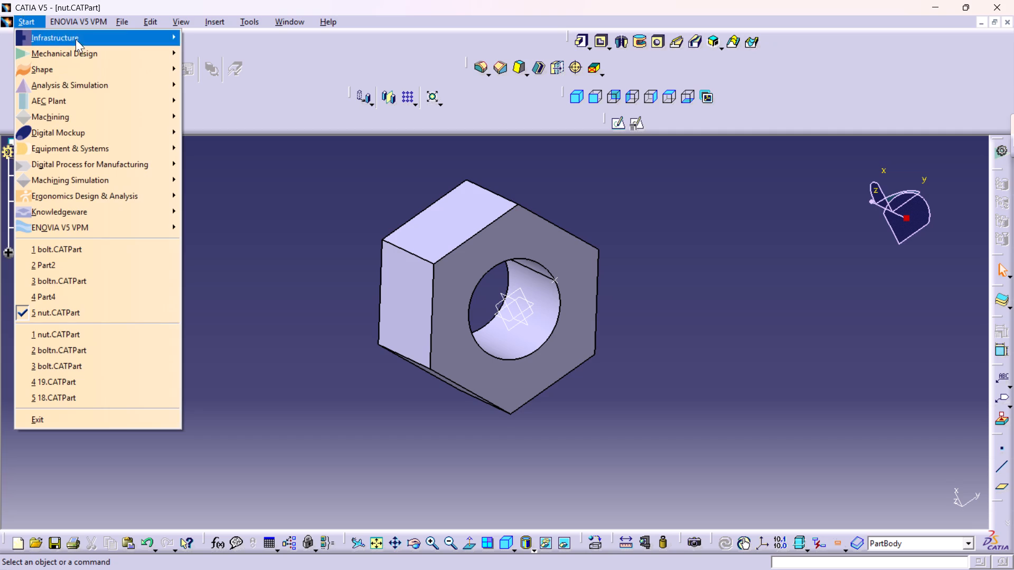
{"action": "left_click", "coordinate": [81, 58]}
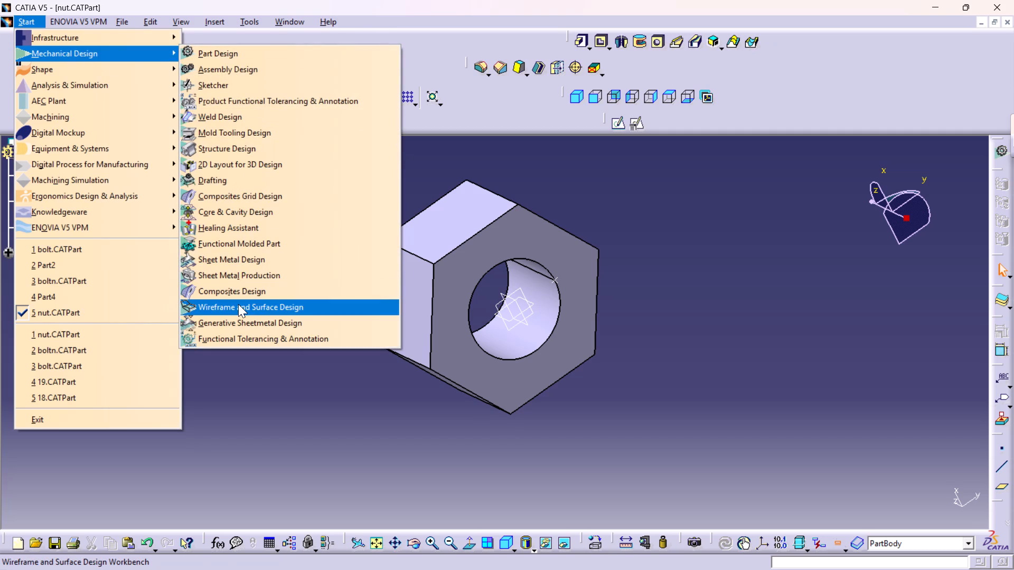
{"action": "left_click", "coordinate": [237, 303]}
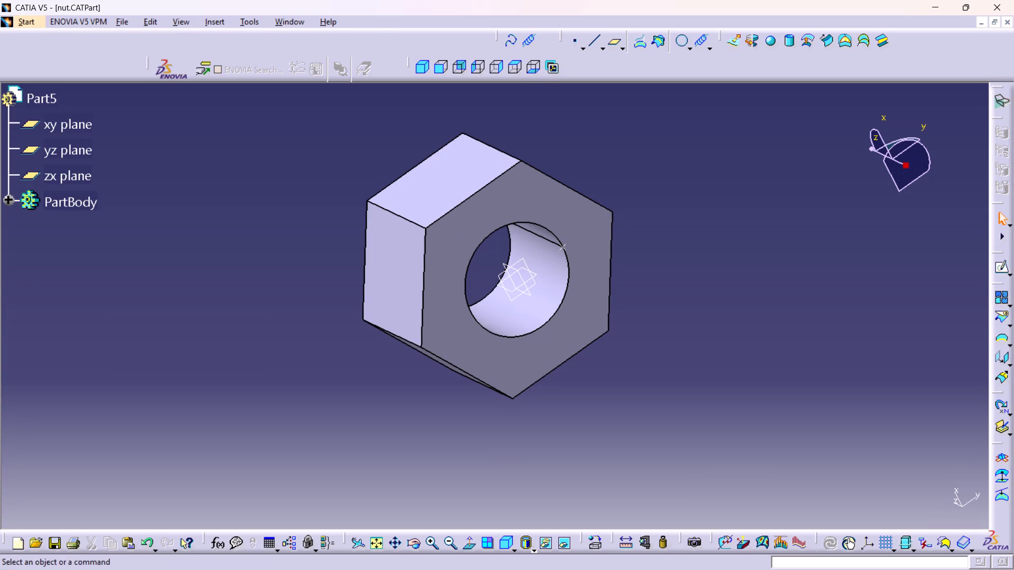
Create a helix starting at the point on the hole's edge, about the Z axis, with 2 mm pitch and 20 mm height.
{"action": "left_click", "coordinate": [531, 40]}
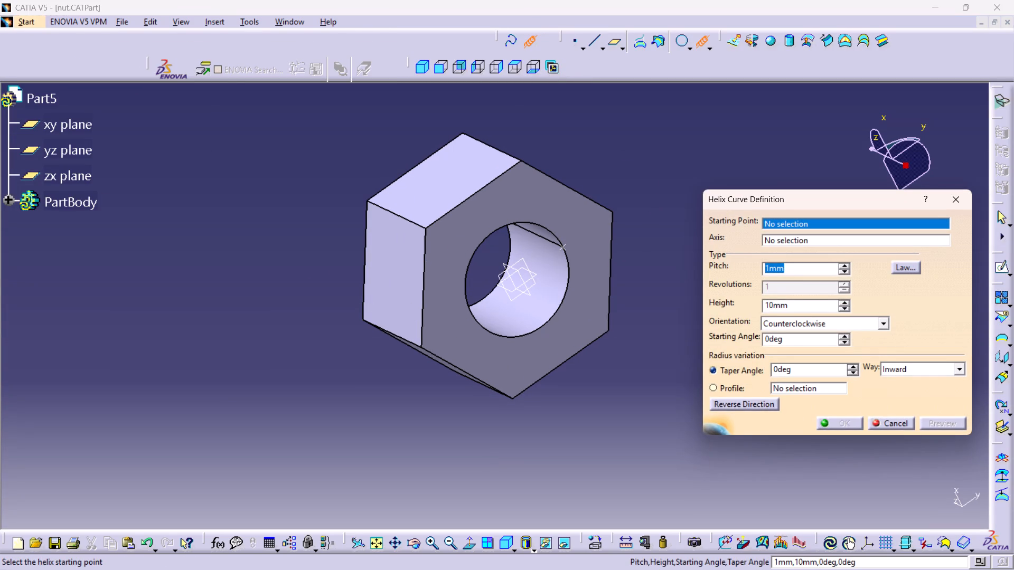
{"action": "left_click", "coordinate": [562, 249]}
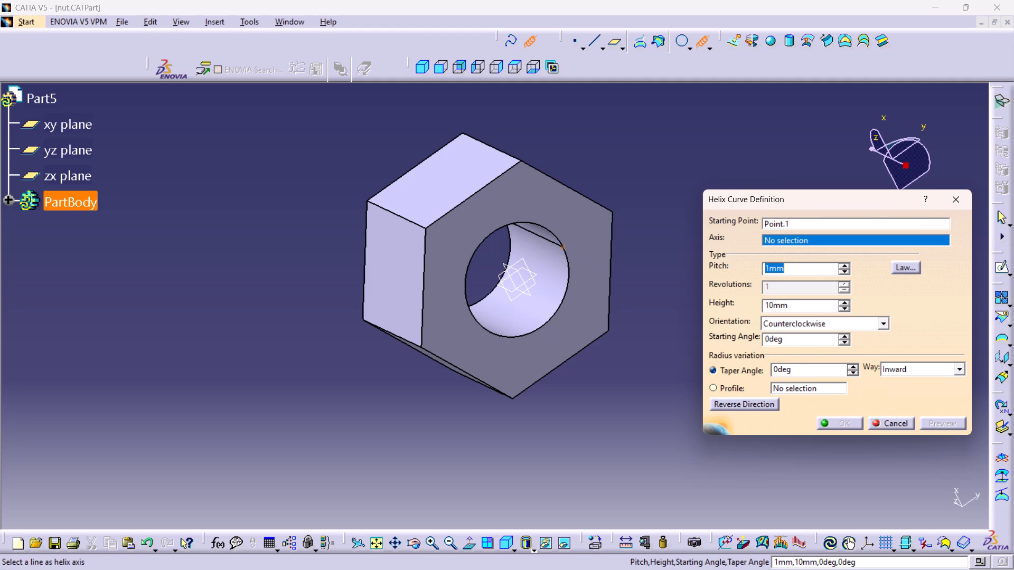
{"action": "right_click", "coordinate": [814, 237]}
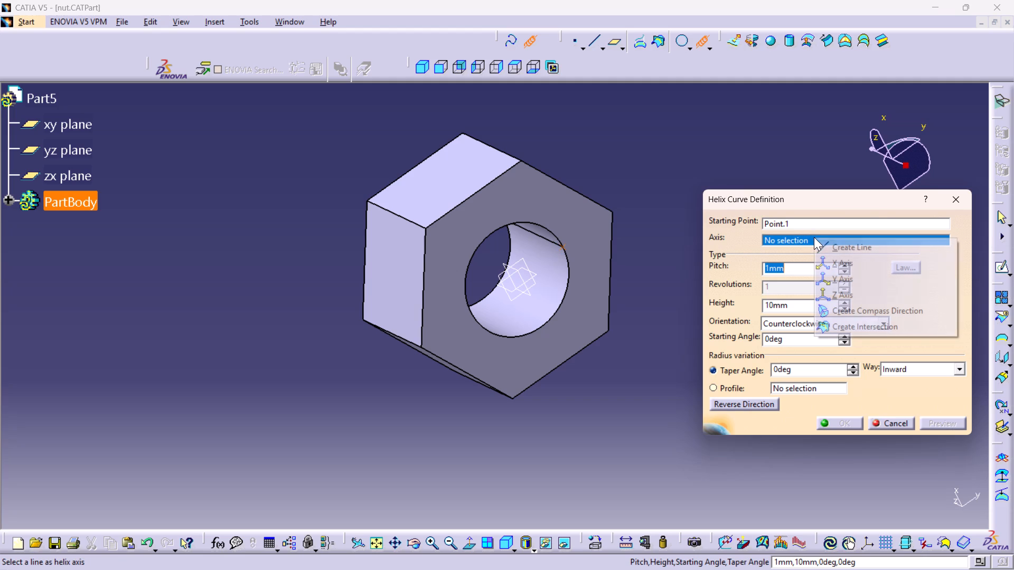
{"action": "left_click", "coordinate": [835, 293]}
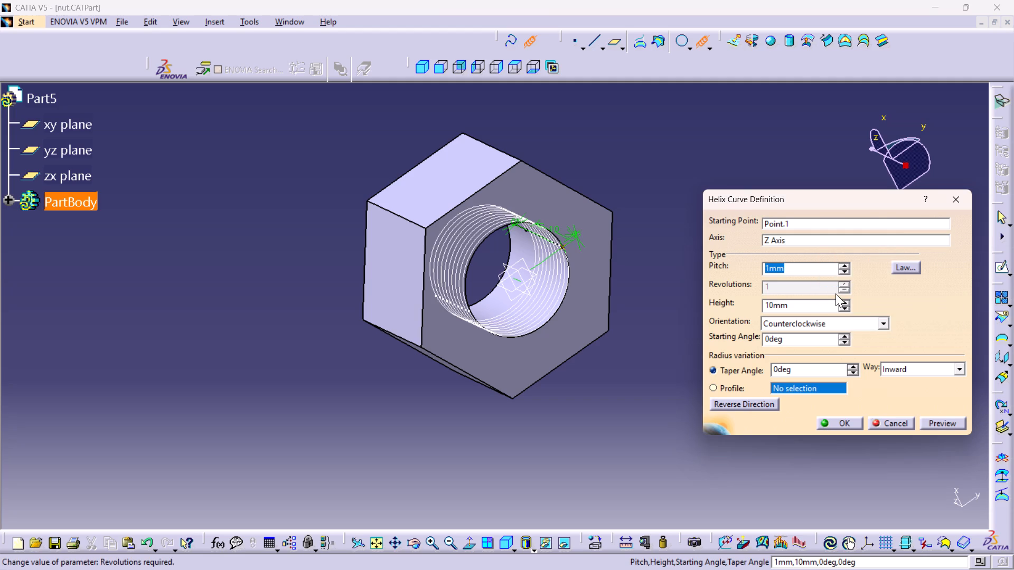
{"action": "double_click", "coordinate": [795, 270]}
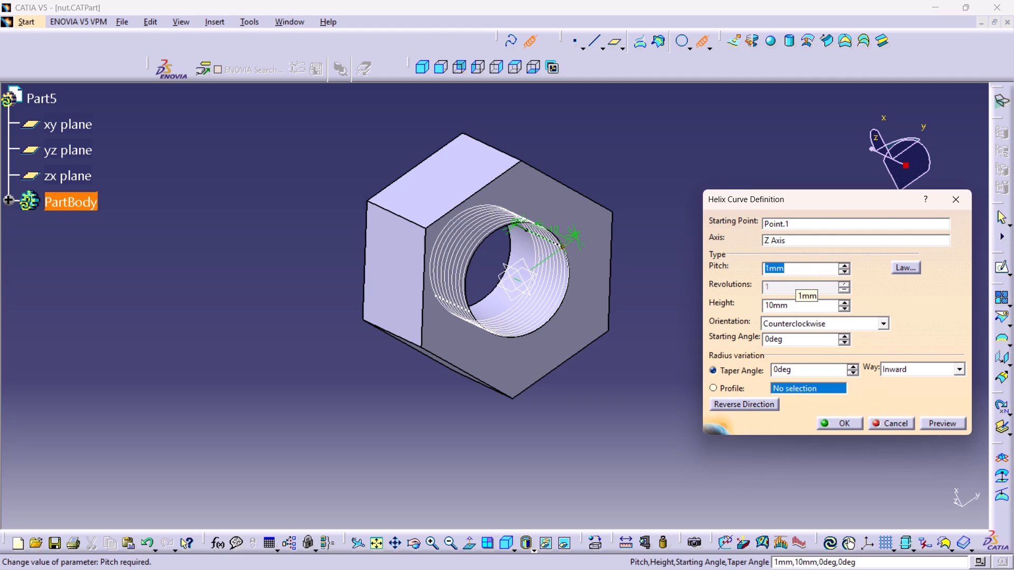
{"action": "key", "text": "2"}
{"action": "double_click", "coordinate": [793, 306]}
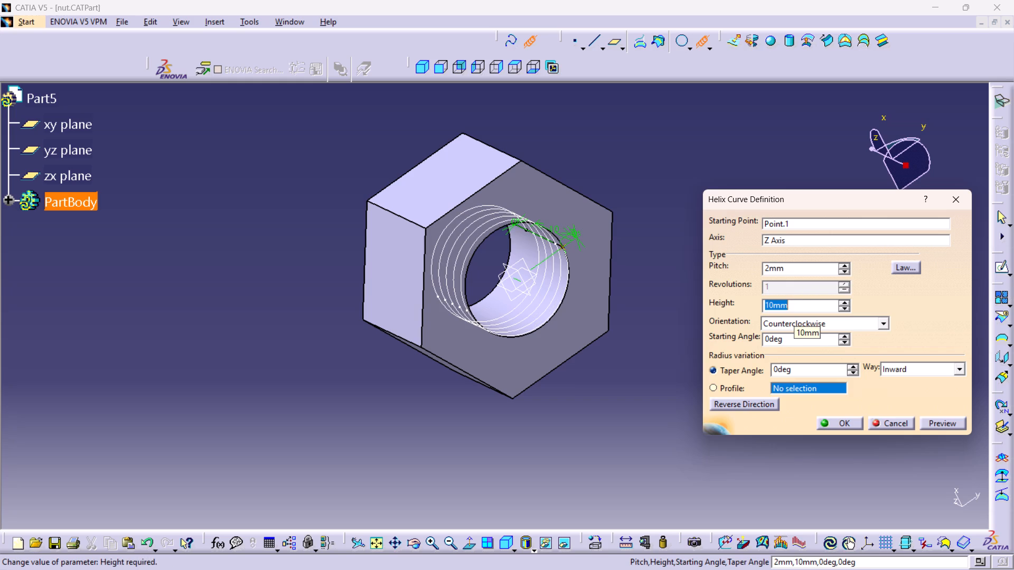
{"action": "type", "text": "20"}
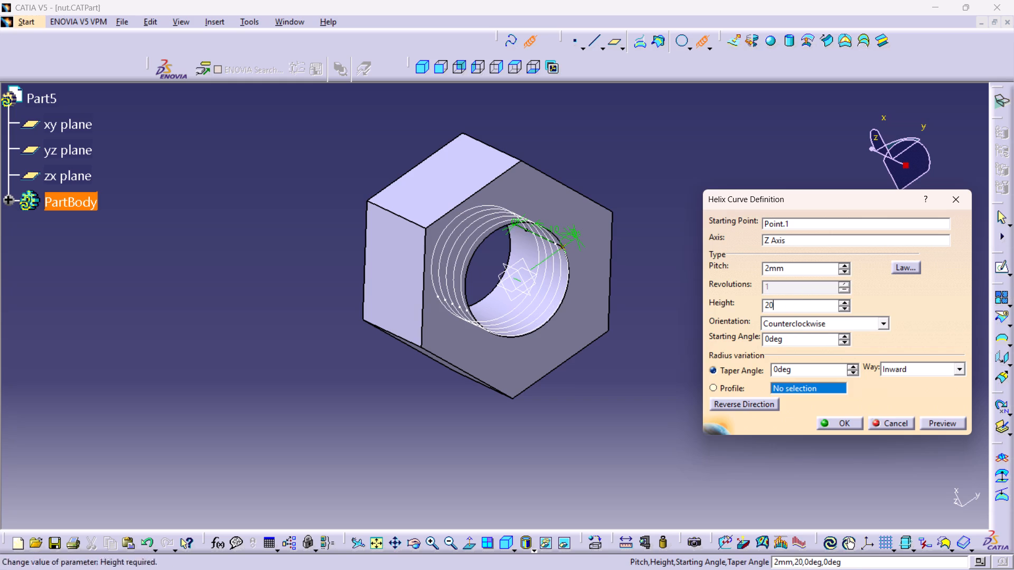
{"action": "left_click", "coordinate": [509, 537]}
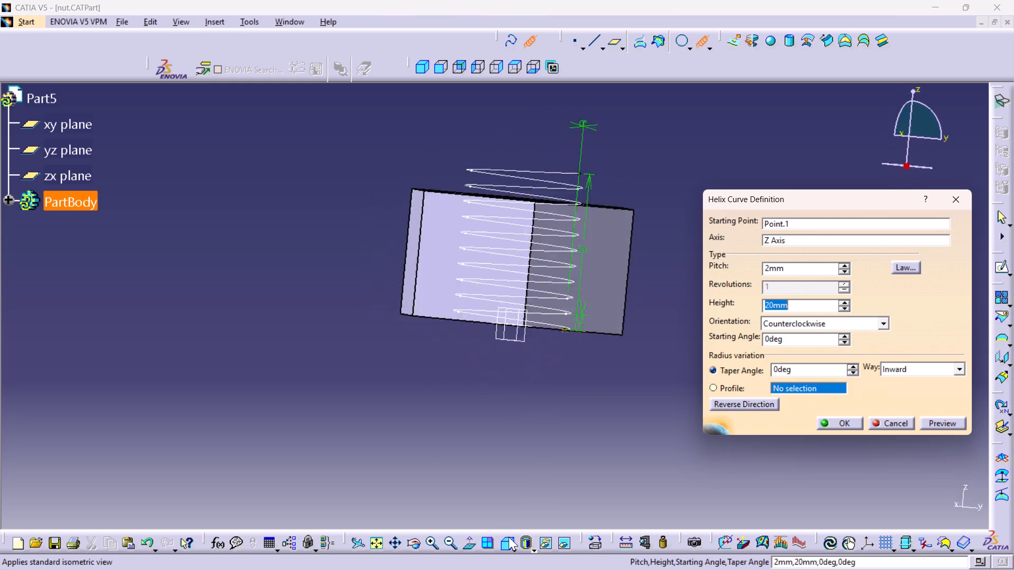
{"action": "middle_click_drag", "start_coordinate": [506, 390], "coordinate": [510, 290]}
{"action": "right_click_drag", "start_coordinate": [506, 390], "coordinate": [510, 290]}
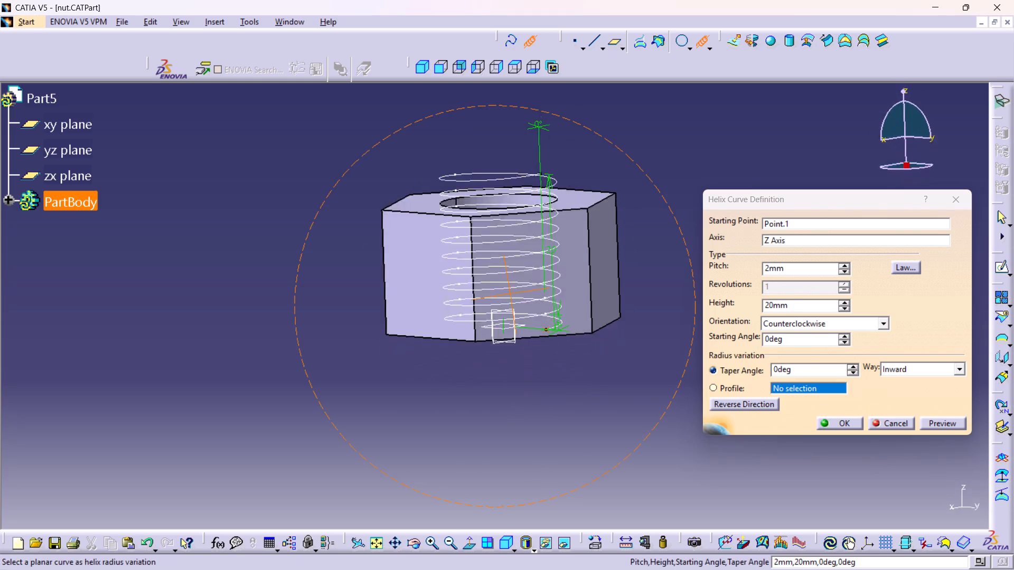
{"action": "right_click_drag", "start_coordinate": [510, 290], "coordinate": [539, 215]}
{"action": "middle_click_drag", "start_coordinate": [510, 290], "coordinate": [549, 225]}
{"action": "right_click_drag", "start_coordinate": [539, 215], "coordinate": [547, 223]}
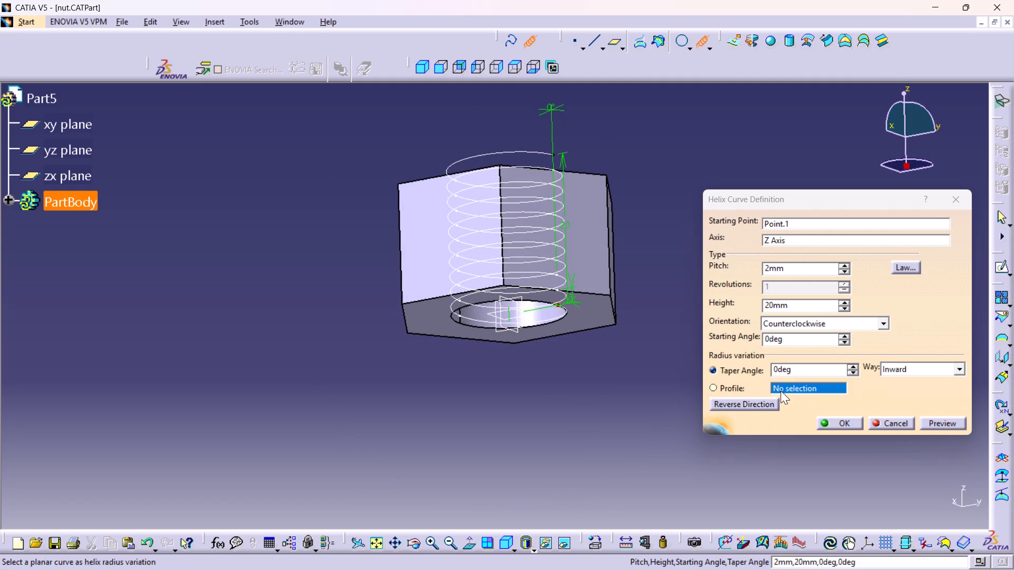
{"action": "left_click", "coordinate": [842, 422]}
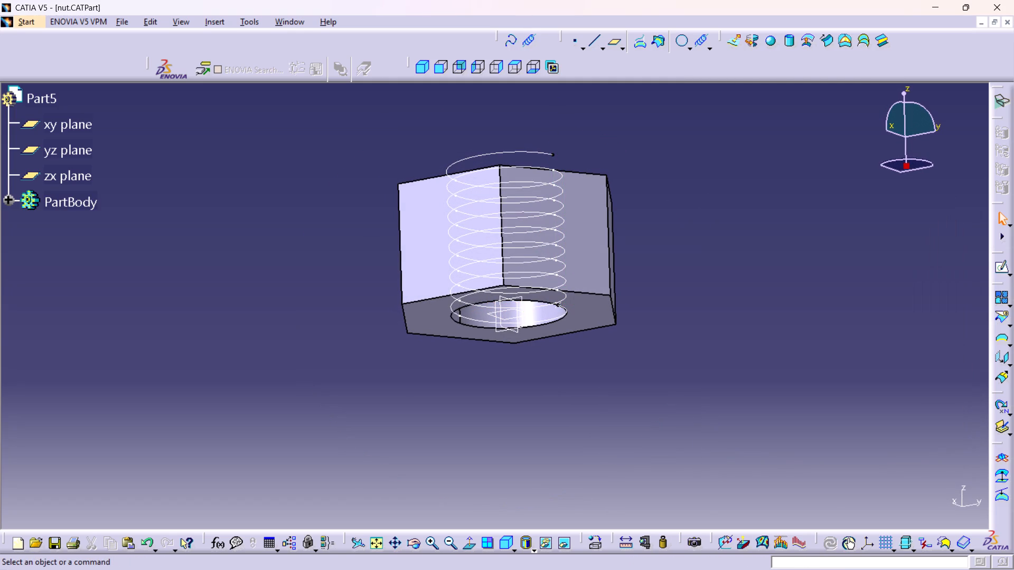
Examine the helix along the nut's hole from several angles and up close, including the isometric view.
{"action": "middle_click_drag", "start_coordinate": [414, 235], "coordinate": [426, 316]}
{"action": "right_click_drag", "start_coordinate": [414, 235], "coordinate": [426, 316]}
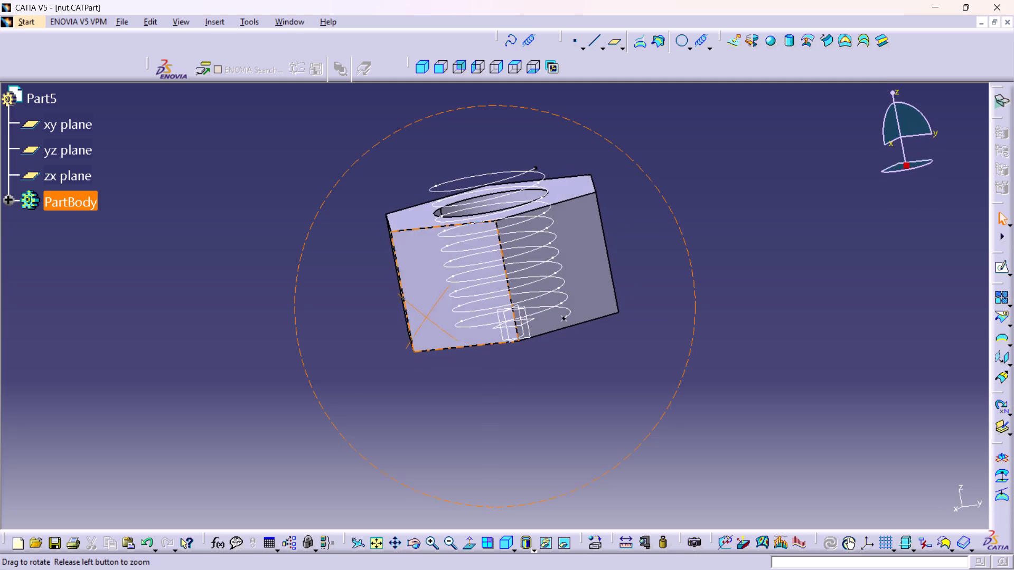
{"action": "right_click_drag", "start_coordinate": [426, 316], "coordinate": [426, 313]}
{"action": "middle_click_drag", "start_coordinate": [426, 316], "coordinate": [435, 295]}
{"action": "middle_click_drag", "start_coordinate": [414, 286], "coordinate": [411, 230]}
{"action": "right_click", "coordinate": [414, 286]}
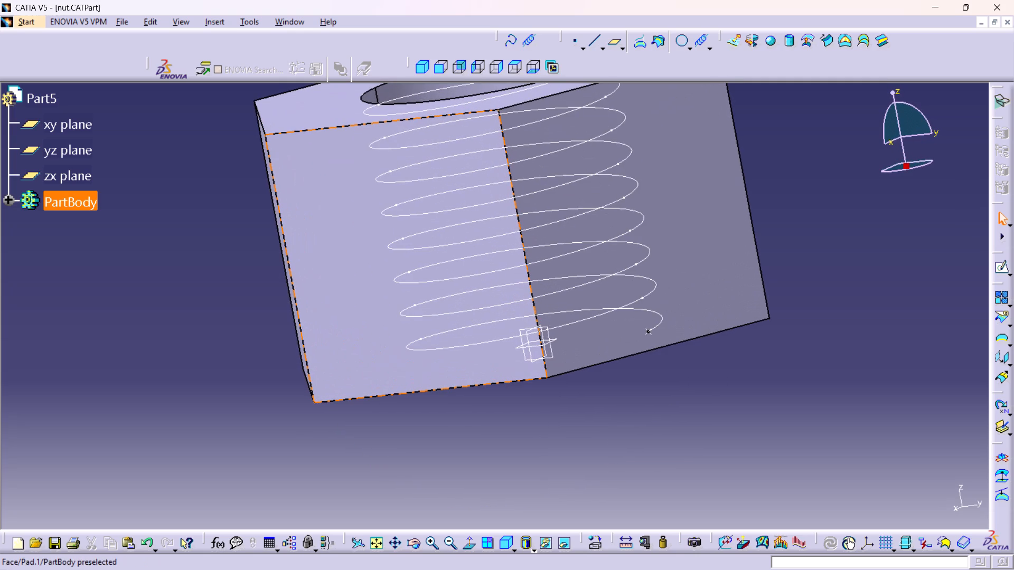
{"action": "middle_click_drag", "start_coordinate": [380, 231], "coordinate": [396, 292]}
{"action": "right_click", "coordinate": [380, 231]}
{"action": "right_click", "coordinate": [396, 292]}
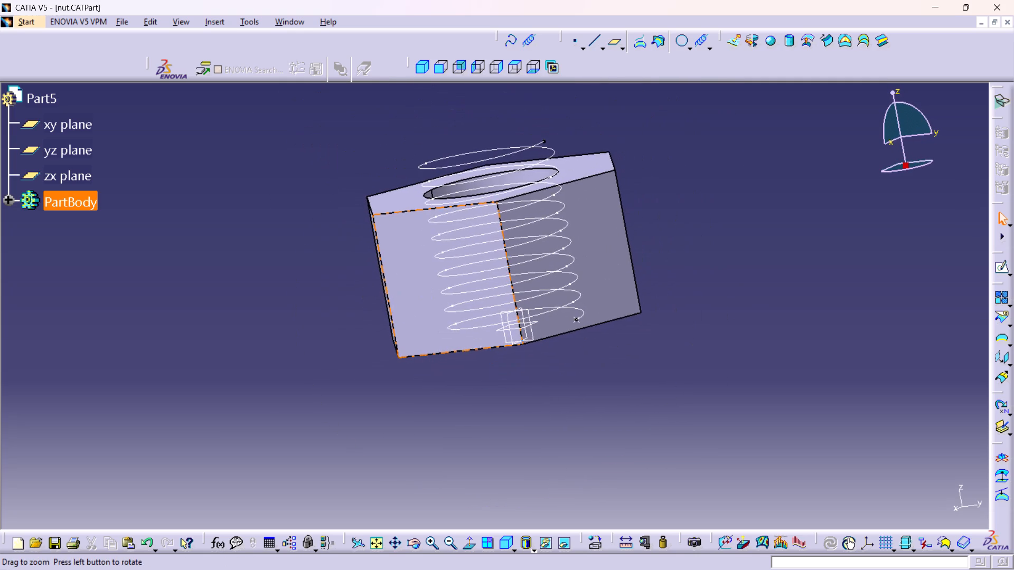
{"action": "middle_click_drag", "start_coordinate": [396, 292], "coordinate": [397, 204]}
{"action": "middle_click_drag", "start_coordinate": [674, 351], "coordinate": [530, 222]}
{"action": "right_click_drag", "start_coordinate": [674, 350], "coordinate": [530, 222]}
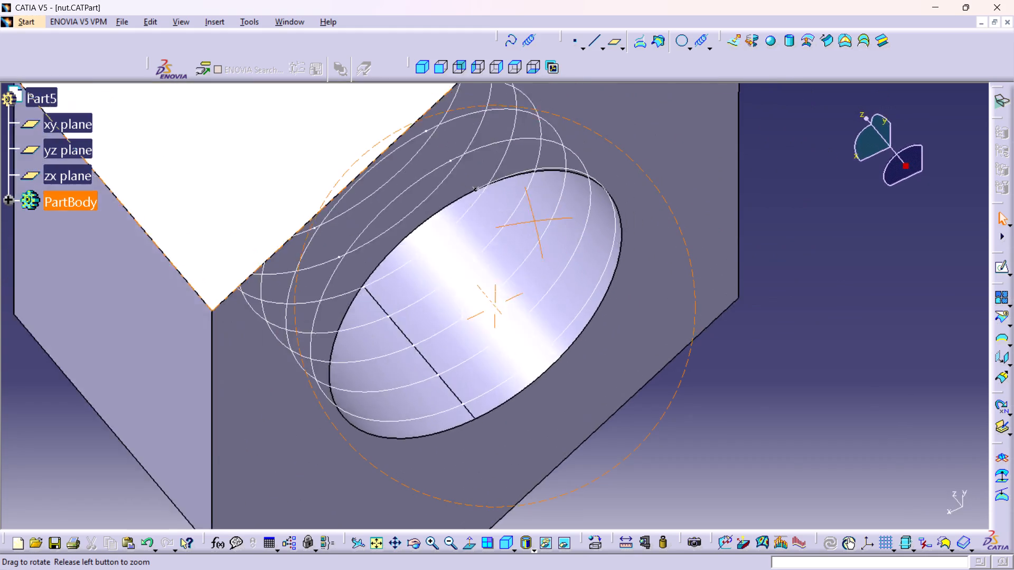
{"action": "right_click_drag", "start_coordinate": [530, 222], "coordinate": [596, 457]}
{"action": "middle_click_drag", "start_coordinate": [530, 222], "coordinate": [596, 457]}
{"action": "middle_click_drag", "start_coordinate": [310, 315], "coordinate": [547, 318]}
{"action": "right_click_drag", "start_coordinate": [346, 280], "coordinate": [547, 318]}
{"action": "middle_click_drag", "start_coordinate": [292, 375], "coordinate": [293, 365]}
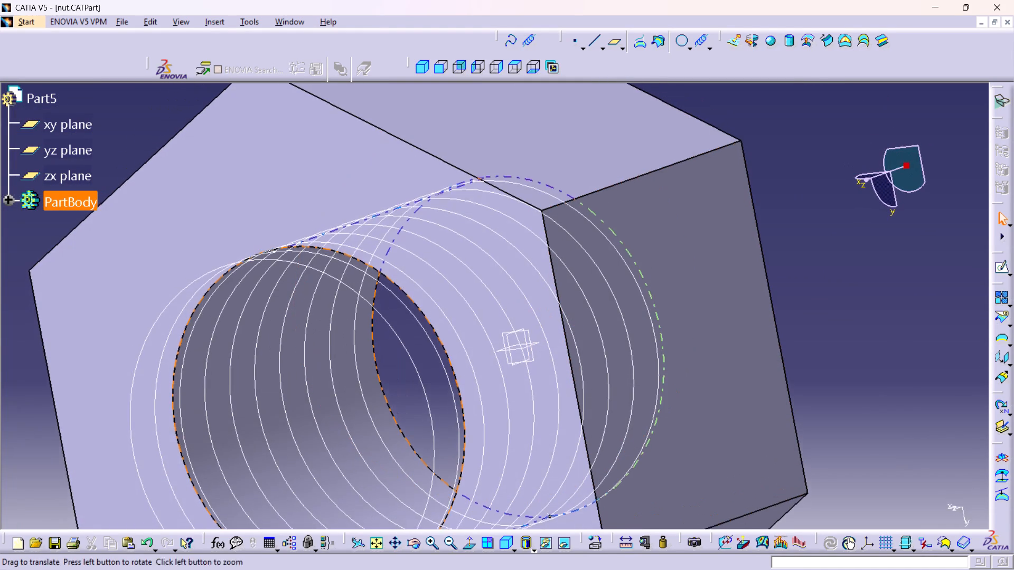
{"action": "middle_click_drag", "start_coordinate": [293, 365], "coordinate": [352, 114]}
{"action": "right_click_drag", "start_coordinate": [296, 355], "coordinate": [352, 115]}
{"action": "middle_click_drag", "start_coordinate": [264, 345], "coordinate": [313, 197]}
{"action": "right_click_drag", "start_coordinate": [269, 320], "coordinate": [313, 197]}
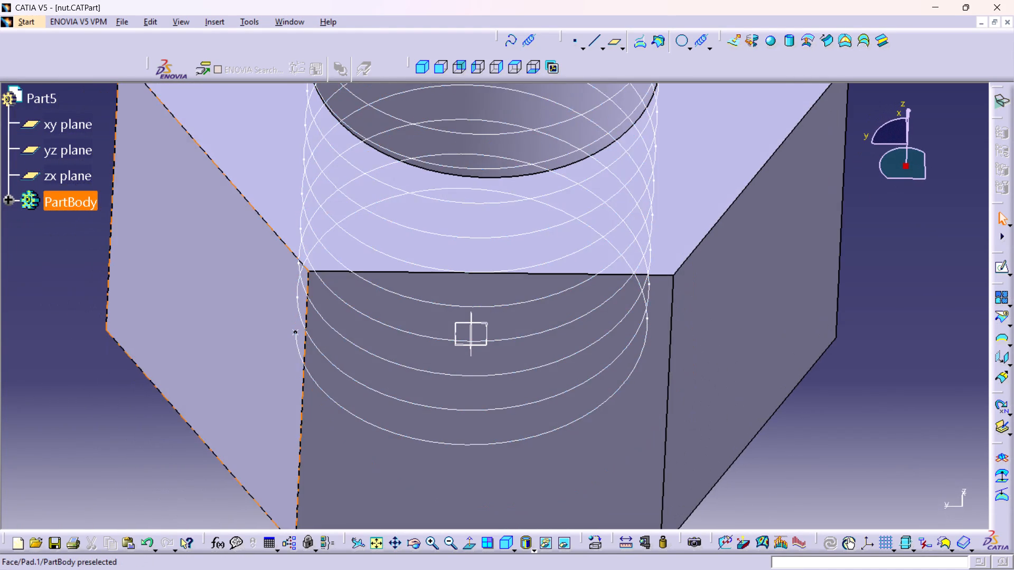
{"action": "middle_click_drag", "start_coordinate": [202, 302], "coordinate": [224, 427]}
{"action": "right_click_drag", "start_coordinate": [202, 306], "coordinate": [224, 427]}
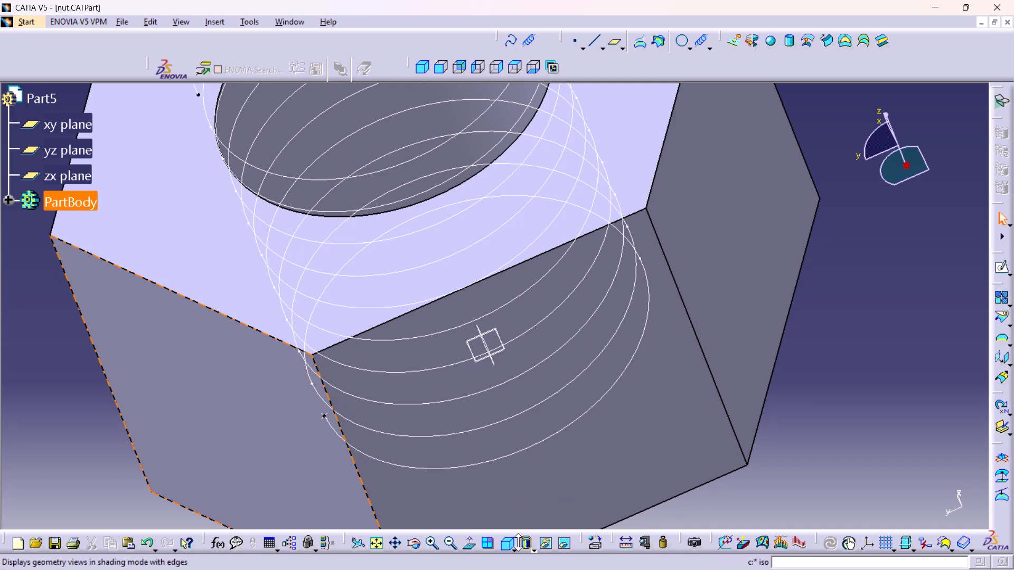
{"action": "left_click", "coordinate": [510, 541]}
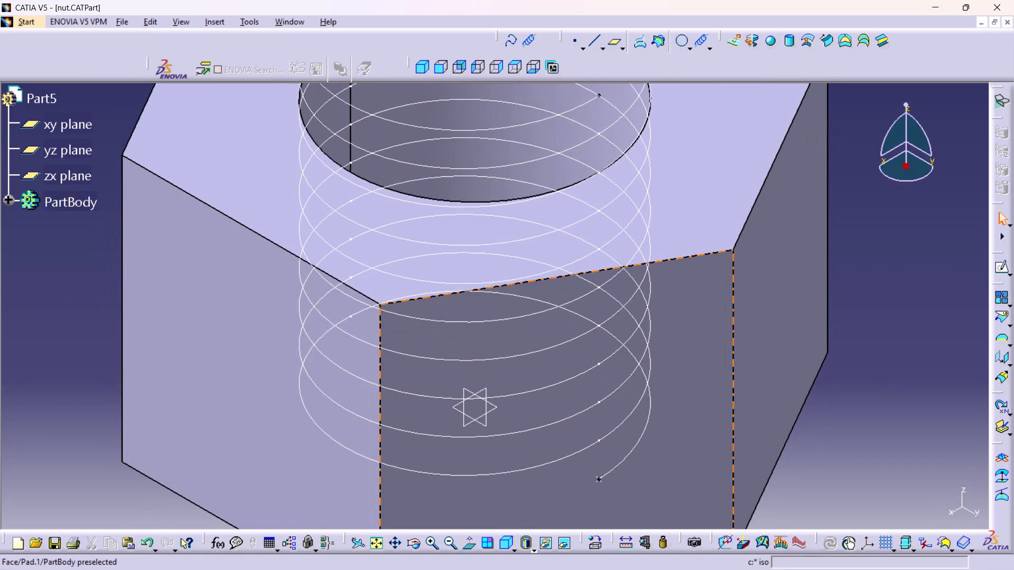
{"action": "middle_click_drag", "start_coordinate": [500, 439], "coordinate": [538, 522]}
{"action": "right_click", "coordinate": [500, 439]}
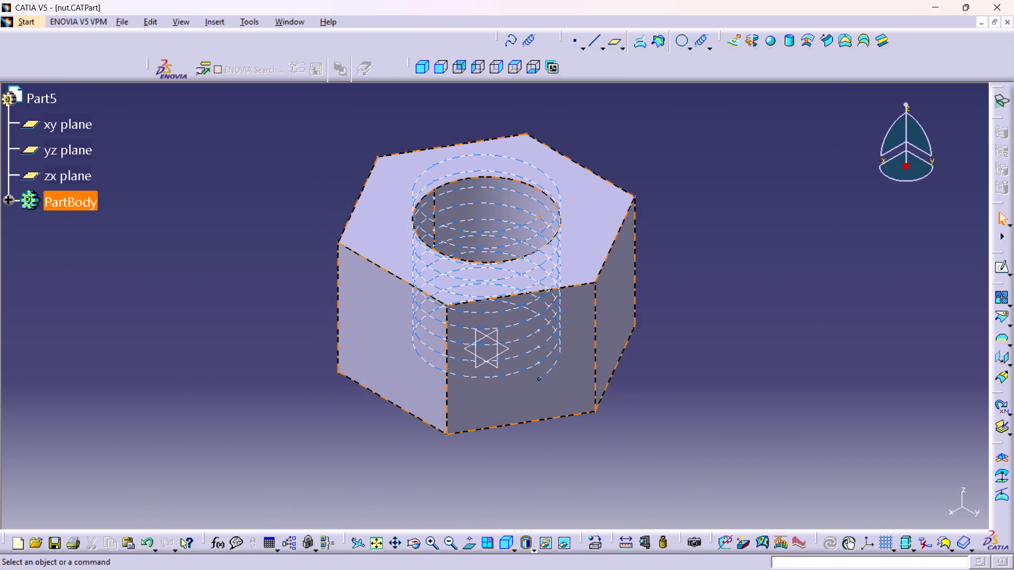
Open the helix's definition from the part body to review its parameters, and close it without changes.
{"action": "left_click", "coordinate": [6, 201]}
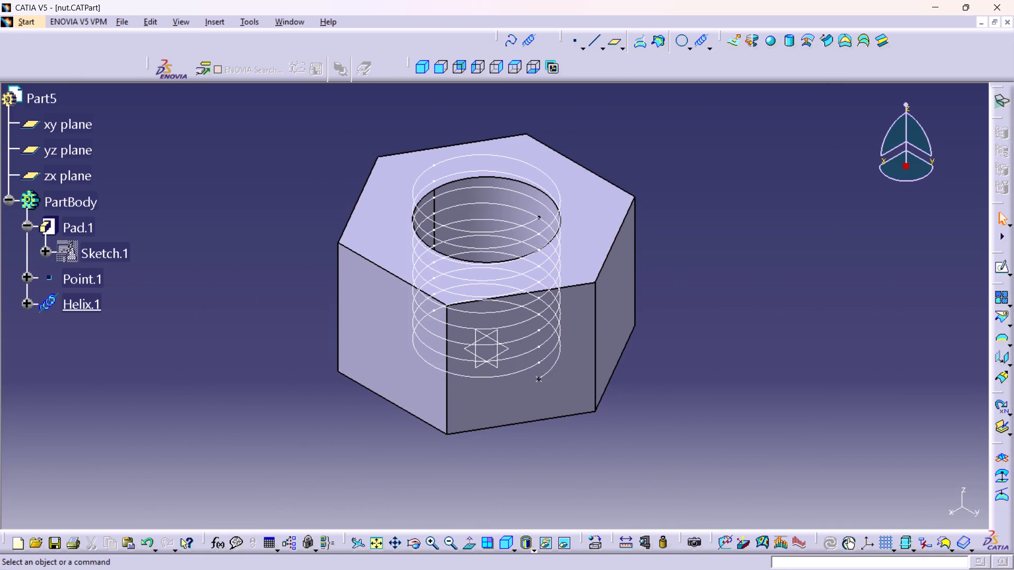
{"action": "double_click", "coordinate": [67, 310]}
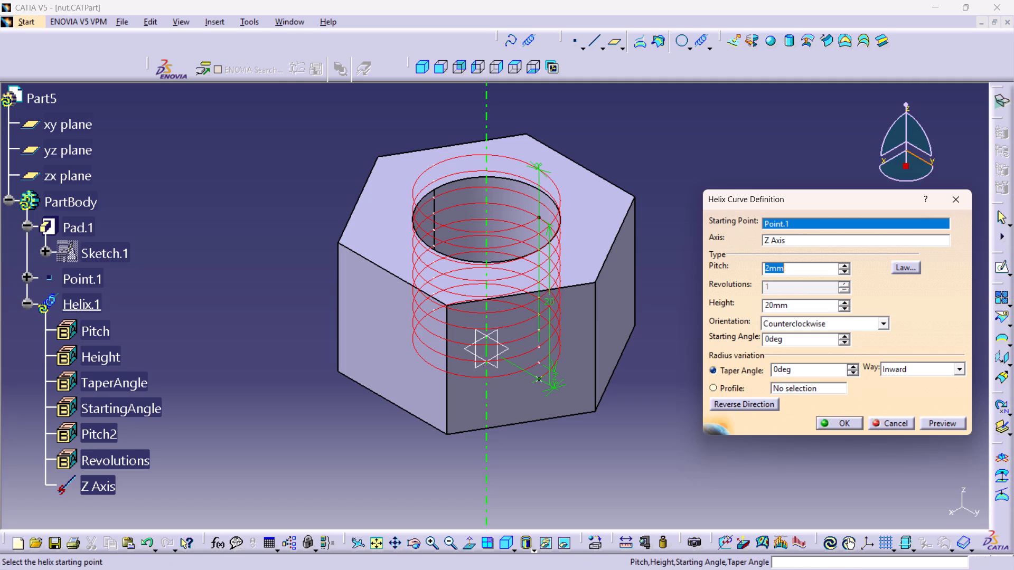
{"action": "left_click", "coordinate": [957, 204]}
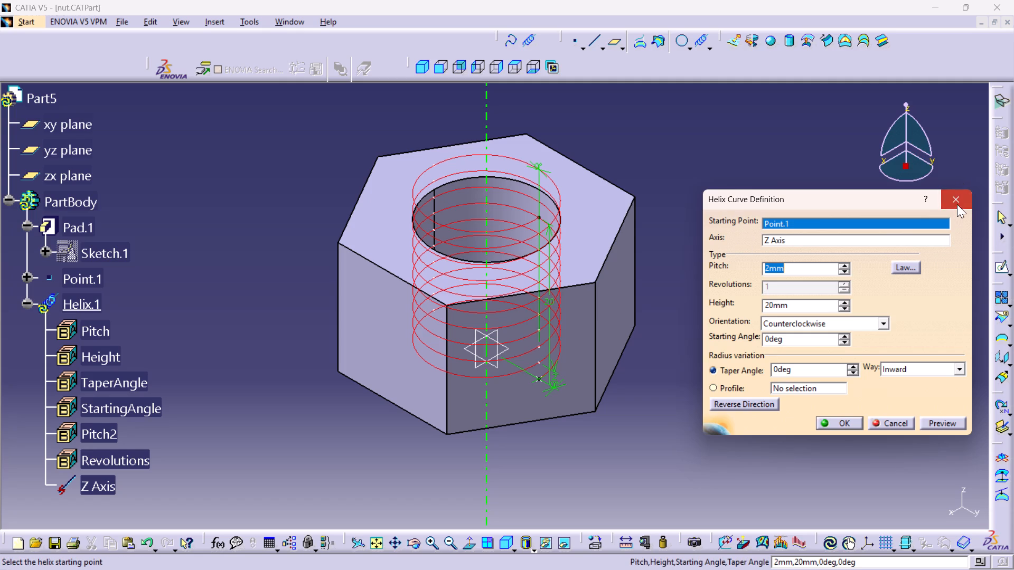
{"action": "middle_click_drag", "start_coordinate": [300, 265], "coordinate": [315, 334]}
{"action": "right_click_drag", "start_coordinate": [300, 265], "coordinate": [301, 275]}
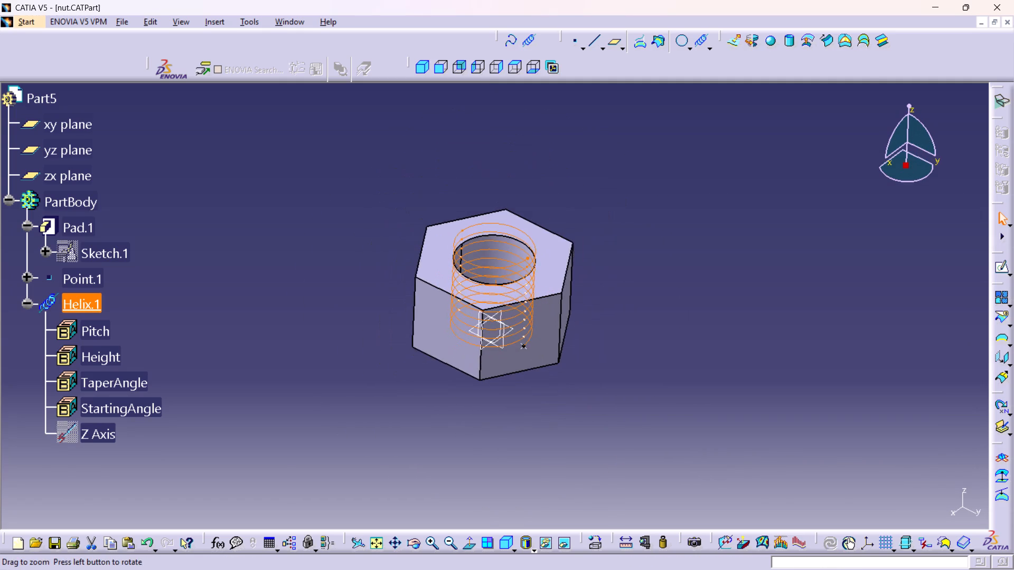
Examine the helix inside the nut's hole from several angles, including a closer view of the top face.
{"action": "middle_click_drag", "start_coordinate": [315, 334], "coordinate": [316, 336]}
{"action": "middle_click_drag", "start_coordinate": [325, 290], "coordinate": [325, 387]}
{"action": "right_click_drag", "start_coordinate": [324, 290], "coordinate": [328, 388]}
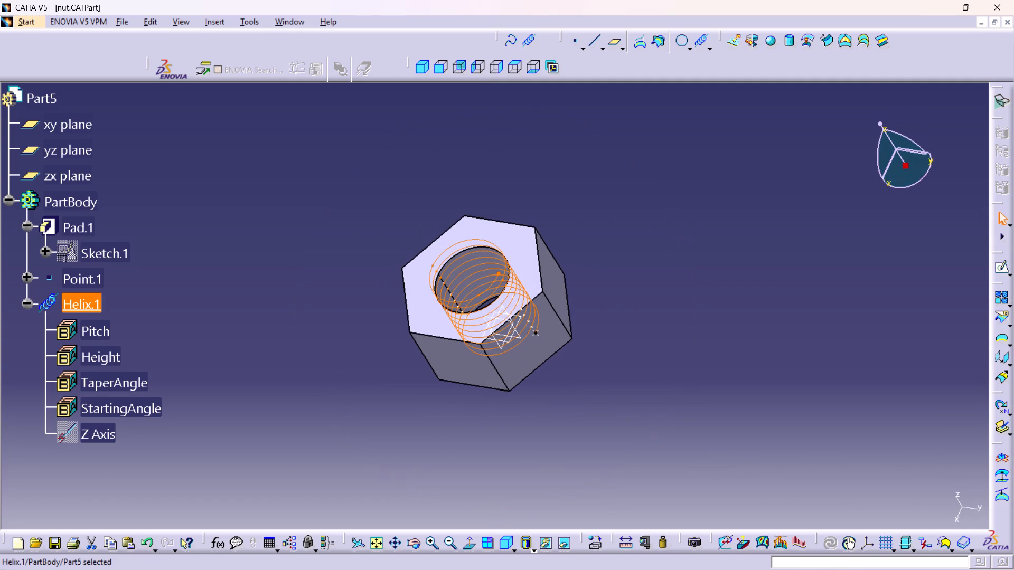
{"action": "middle_click_drag", "start_coordinate": [369, 309], "coordinate": [358, 264]}
{"action": "right_click", "coordinate": [369, 309]}
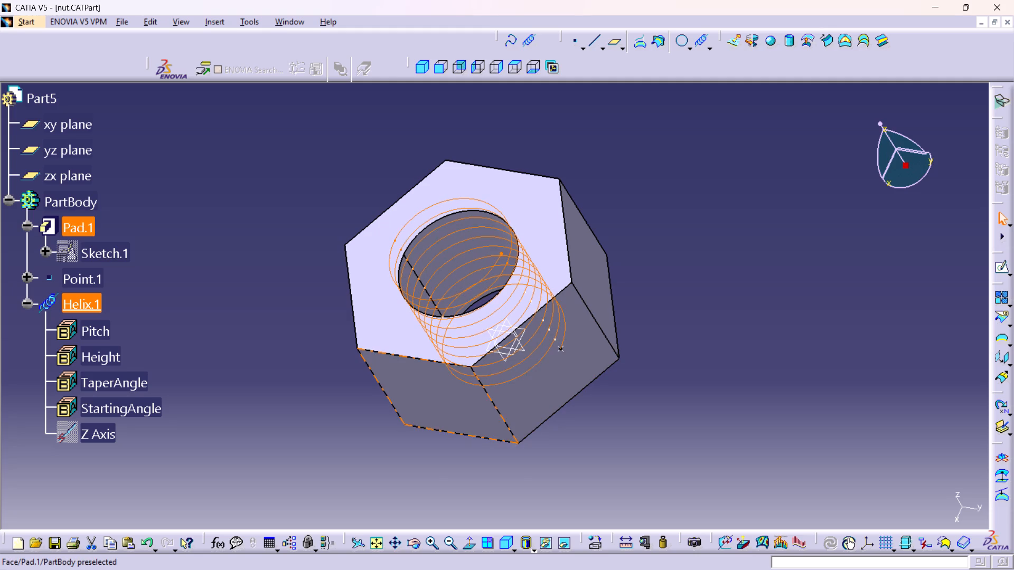
{"action": "left_click", "coordinate": [528, 448]}
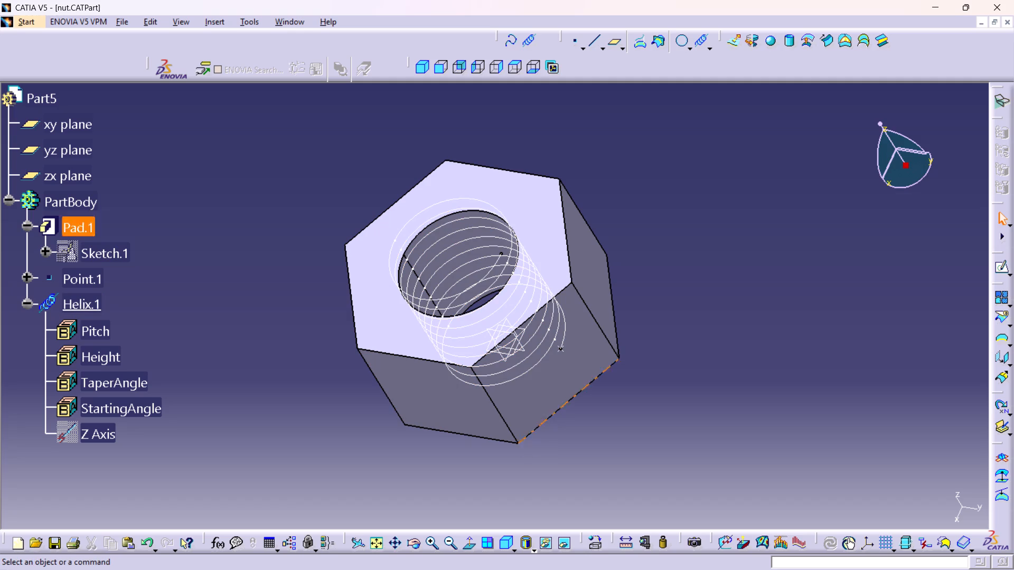
{"action": "middle_click_drag", "start_coordinate": [388, 386], "coordinate": [408, 273]}
{"action": "right_click_drag", "start_coordinate": [388, 386], "coordinate": [395, 328]}
{"action": "middle_click_drag", "start_coordinate": [343, 381], "coordinate": [383, 291]}
{"action": "right_click_drag", "start_coordinate": [343, 381], "coordinate": [383, 291]}
{"action": "middle_click_drag", "start_coordinate": [346, 298], "coordinate": [390, 364]}
{"action": "right_click_drag", "start_coordinate": [346, 298], "coordinate": [368, 334]}
{"action": "middle_click_drag", "start_coordinate": [360, 323], "coordinate": [403, 372]}
{"action": "right_click_drag", "start_coordinate": [360, 323], "coordinate": [392, 372]}
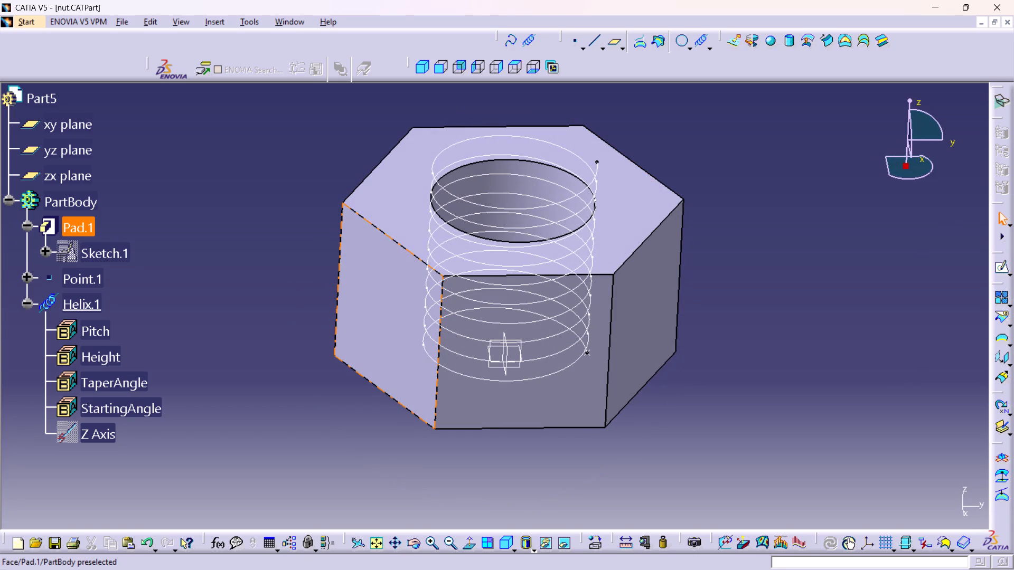
{"action": "middle_click_drag", "start_coordinate": [427, 323], "coordinate": [418, 410]}
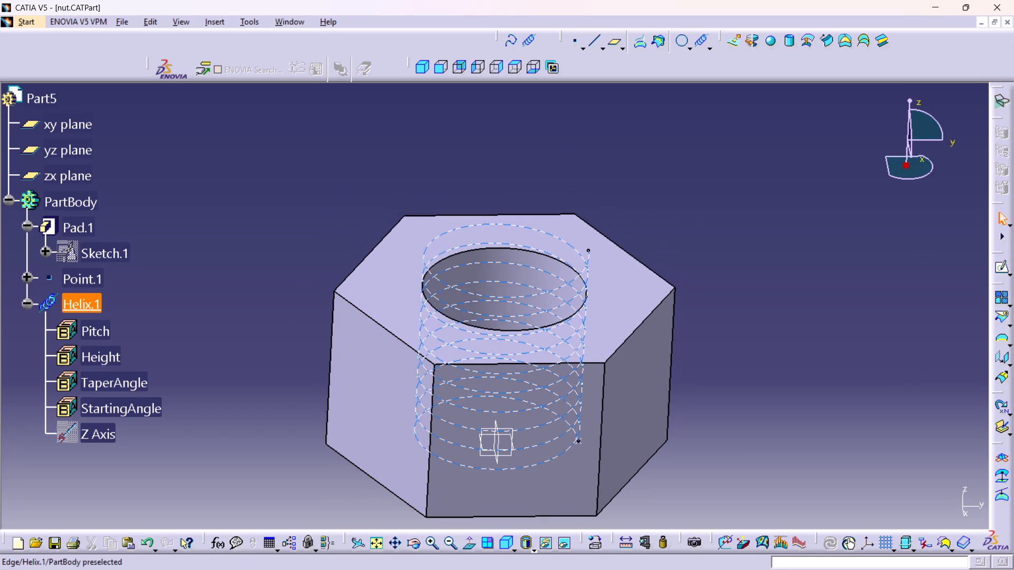
{"action": "middle_click_drag", "start_coordinate": [517, 440], "coordinate": [521, 384]}
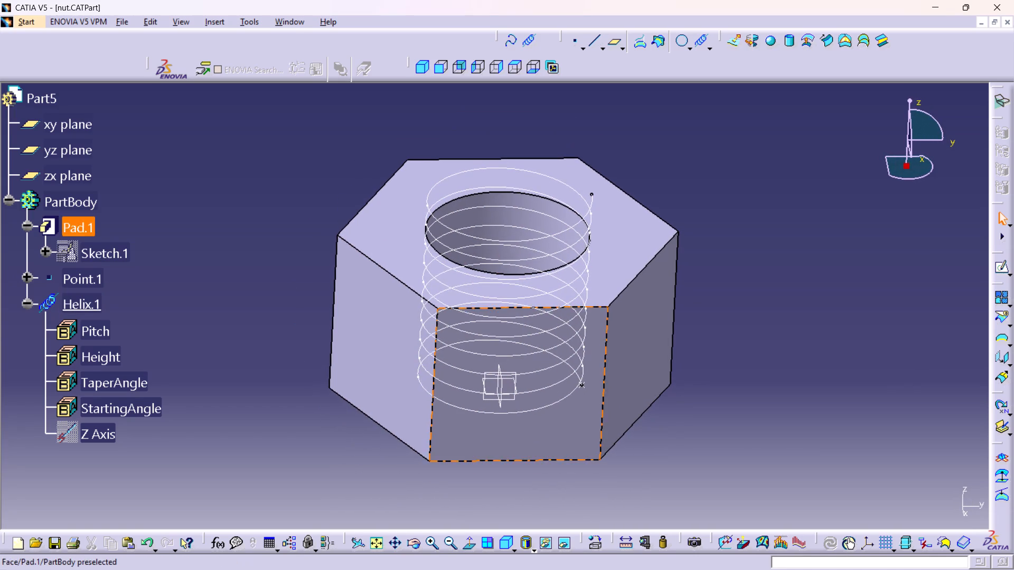
Open the helix's definition for editing.
{"action": "double_click", "coordinate": [91, 311]}
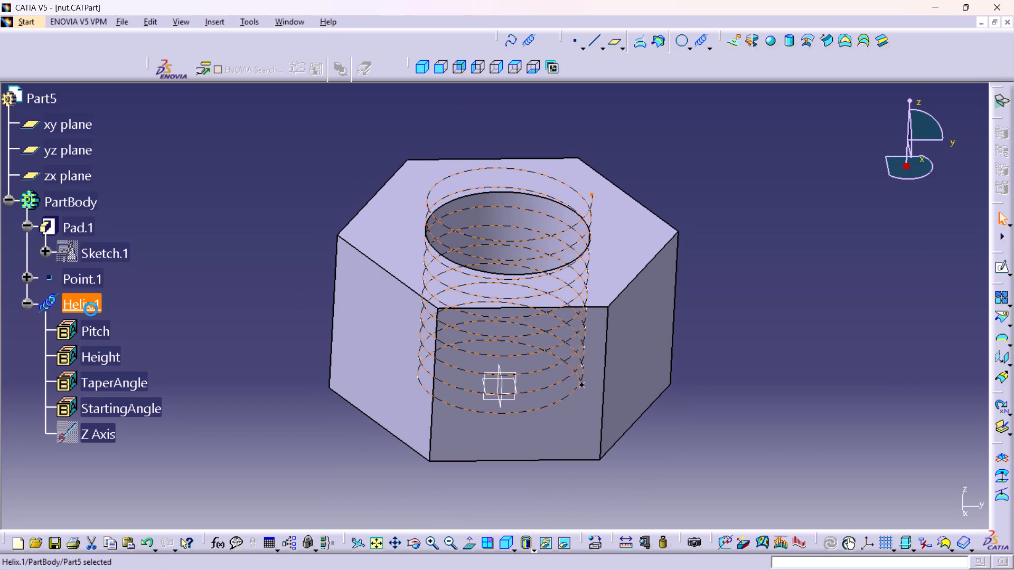
{"action": "double_click", "coordinate": [91, 309]}
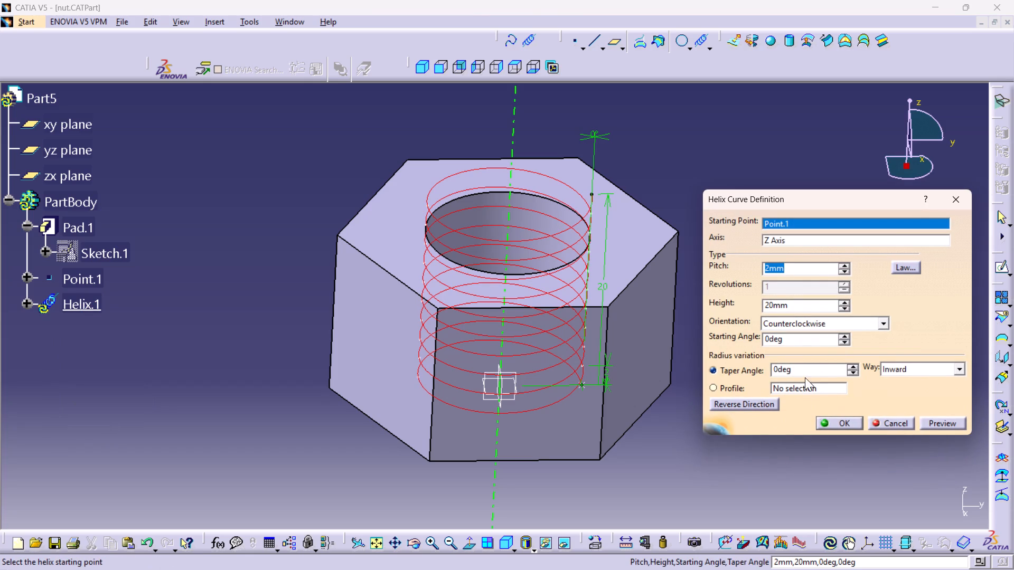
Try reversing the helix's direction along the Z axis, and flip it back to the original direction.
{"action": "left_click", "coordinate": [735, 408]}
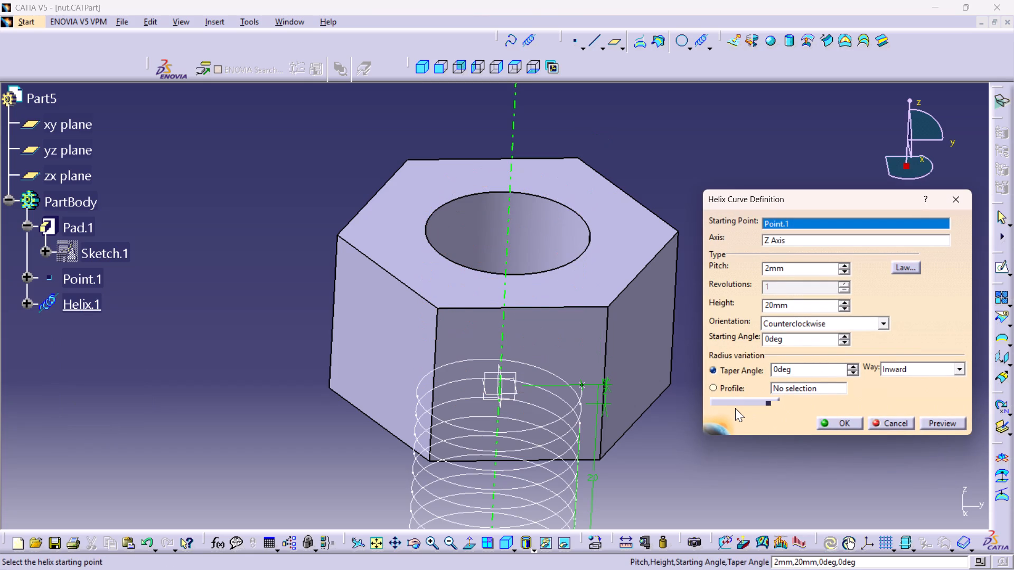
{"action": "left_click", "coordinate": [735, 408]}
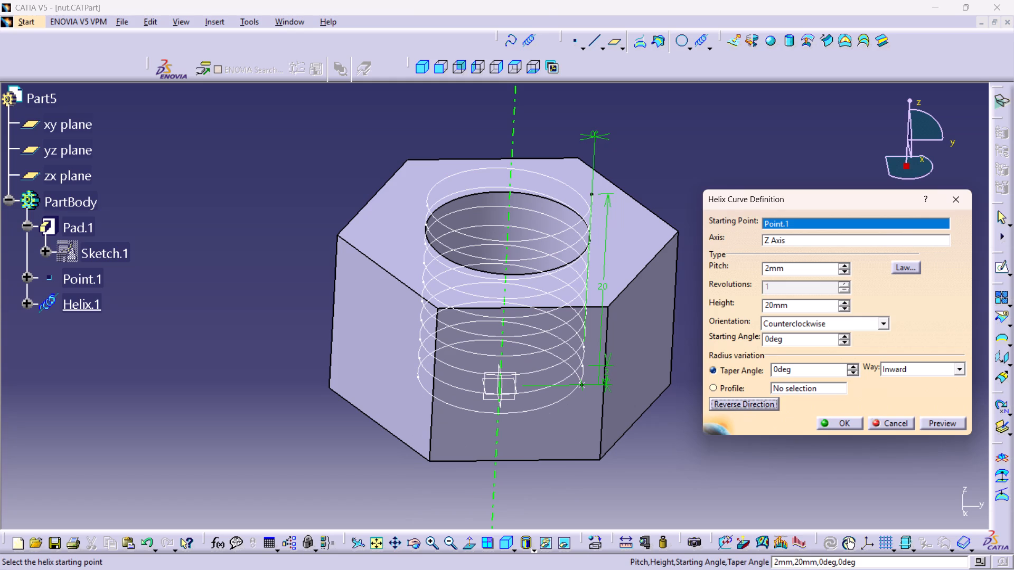
Examine the helix's turns and both ends against the nut's end faces from below and in a close side view.
{"action": "middle_click_drag", "start_coordinate": [596, 445], "coordinate": [565, 289]}
{"action": "right_click_drag", "start_coordinate": [596, 443], "coordinate": [565, 289]}
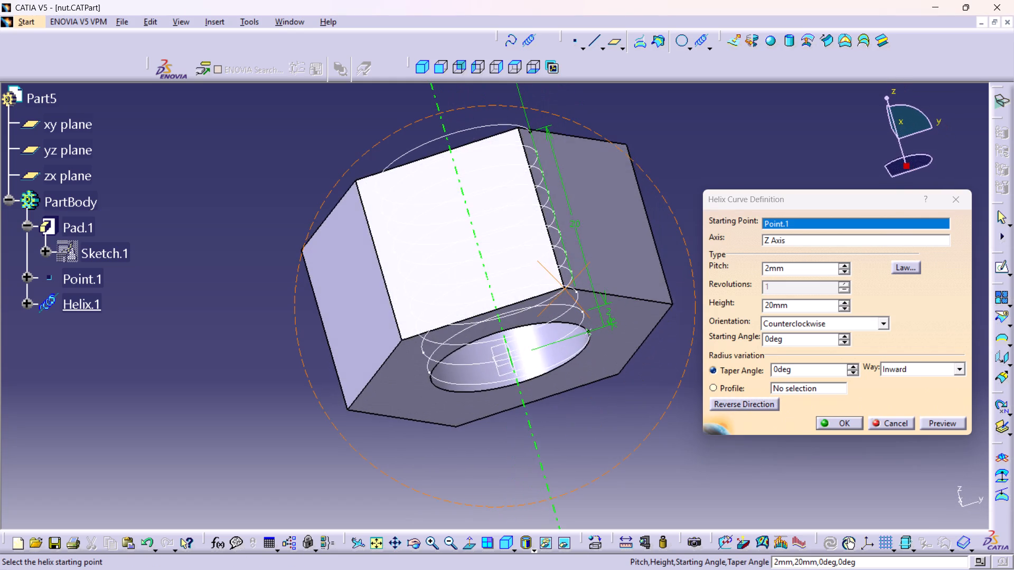
{"action": "middle_click_drag", "start_coordinate": [565, 289], "coordinate": [614, 342]}
{"action": "right_click_drag", "start_coordinate": [565, 289], "coordinate": [614, 342]}
{"action": "middle_click", "coordinate": [496, 363]}
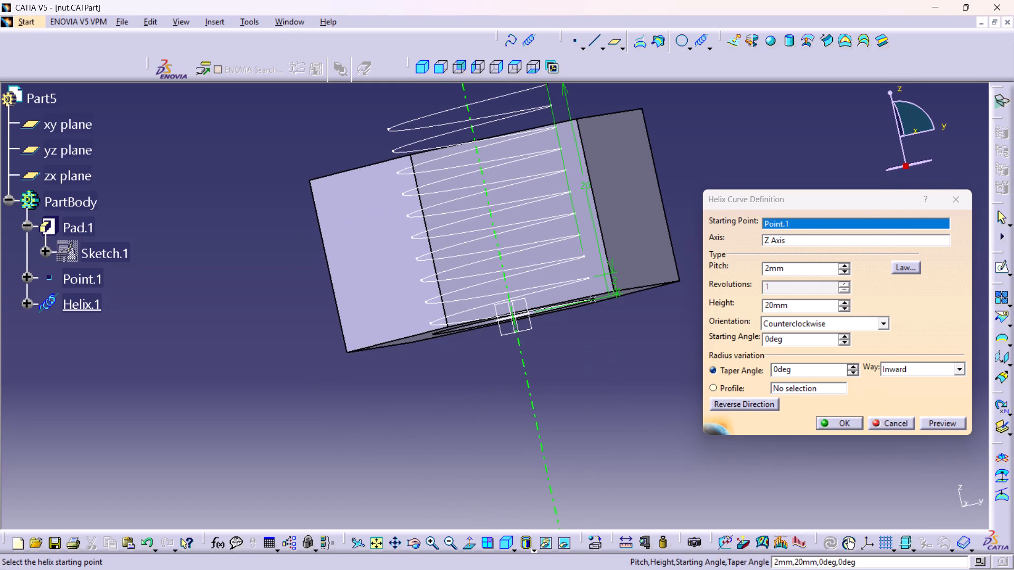
{"action": "middle_click_drag", "start_coordinate": [461, 272], "coordinate": [461, 255]}
{"action": "right_click", "coordinate": [461, 271]}
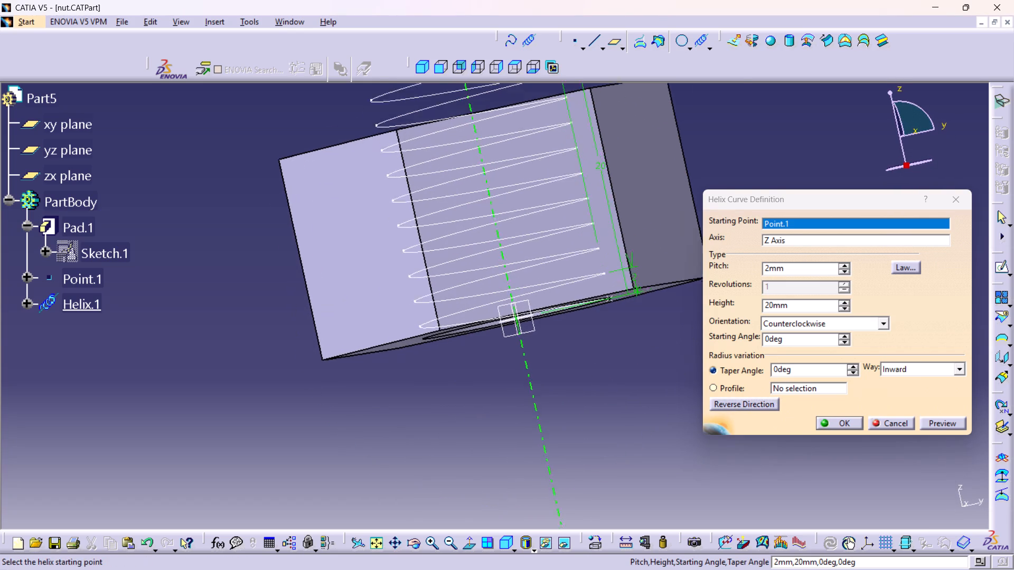
{"action": "middle_click_drag", "start_coordinate": [461, 255], "coordinate": [457, 222]}
{"action": "middle_click_drag", "start_coordinate": [520, 216], "coordinate": [486, 347]}
{"action": "middle_click_drag", "start_coordinate": [501, 310], "coordinate": [510, 379]}
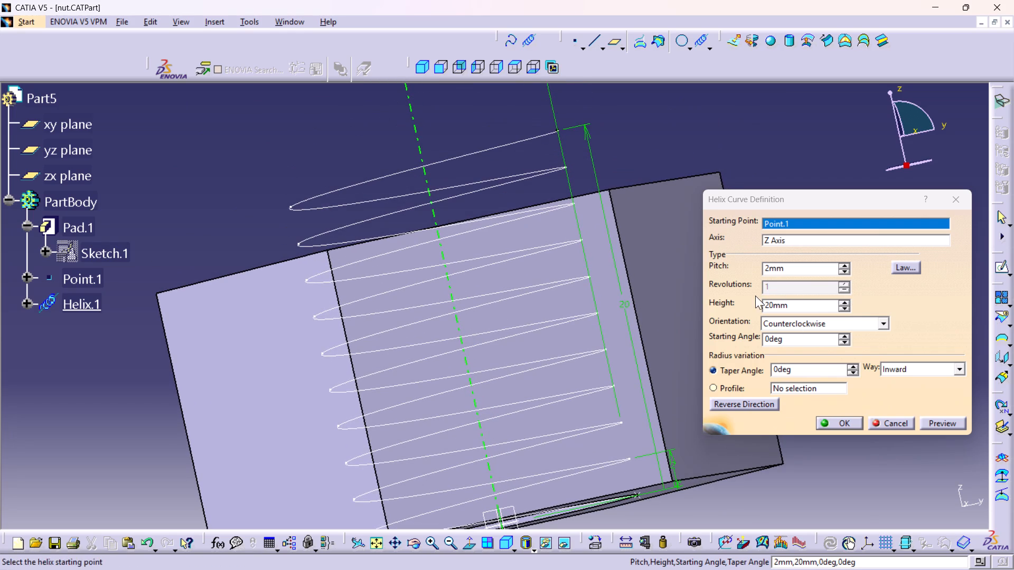
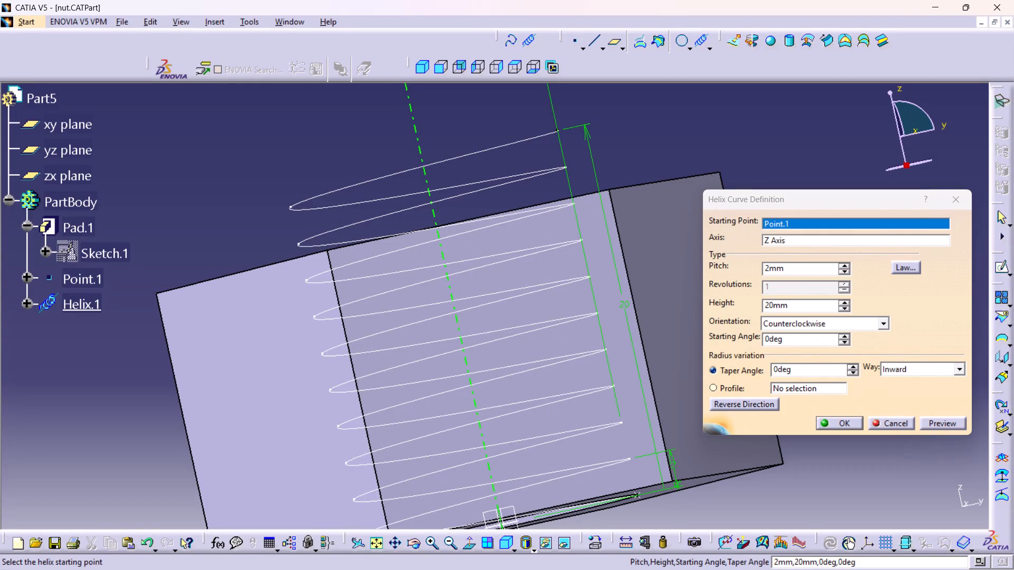
Close the helix definition without changing it and clear the selection.
{"action": "left_click", "coordinate": [963, 193]}
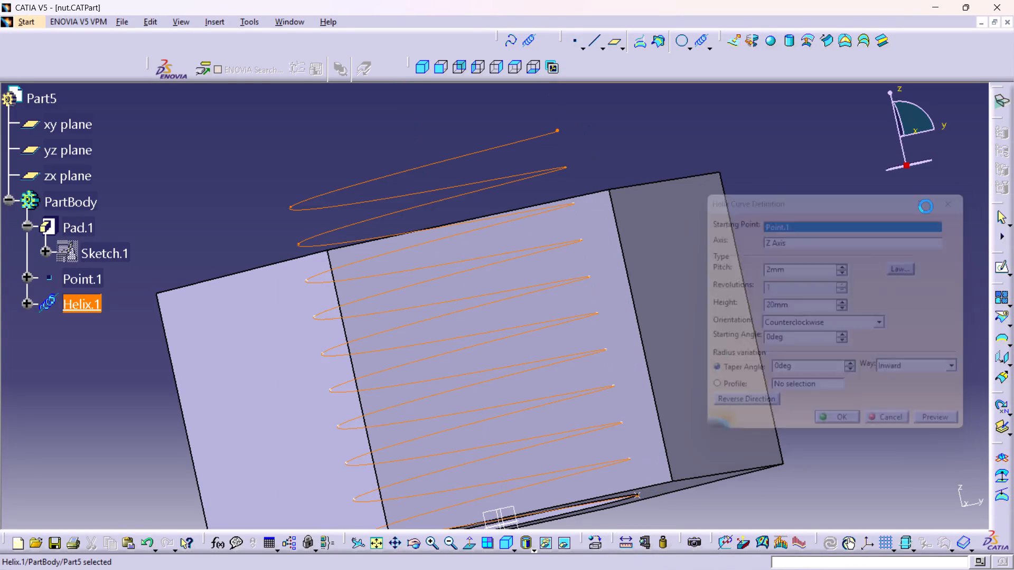
{"action": "left_click", "coordinate": [944, 323]}
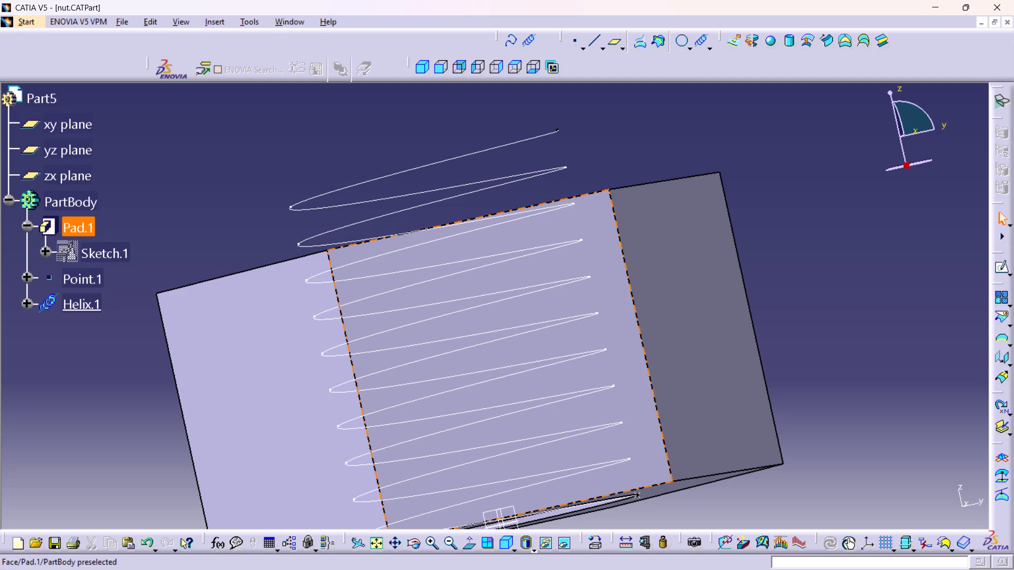
Examine the helix's two ends against the nut's top and bottom faces, from the side and from below.
{"action": "middle_click_drag", "start_coordinate": [630, 283], "coordinate": [630, 283]}
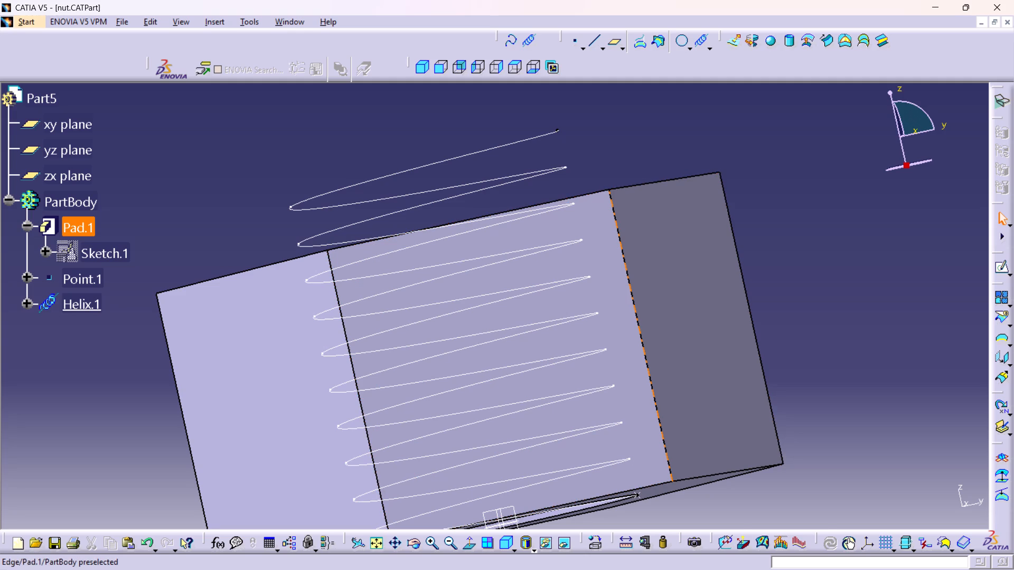
{"action": "middle_click_drag", "start_coordinate": [630, 283], "coordinate": [761, 569]}
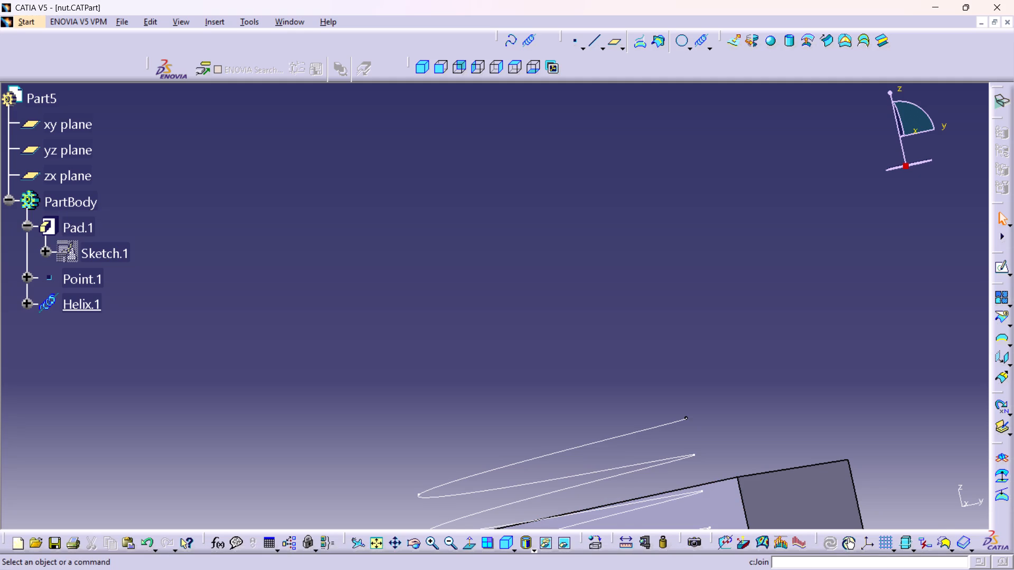
{"action": "middle_click_drag", "start_coordinate": [830, 433], "coordinate": [819, 229]}
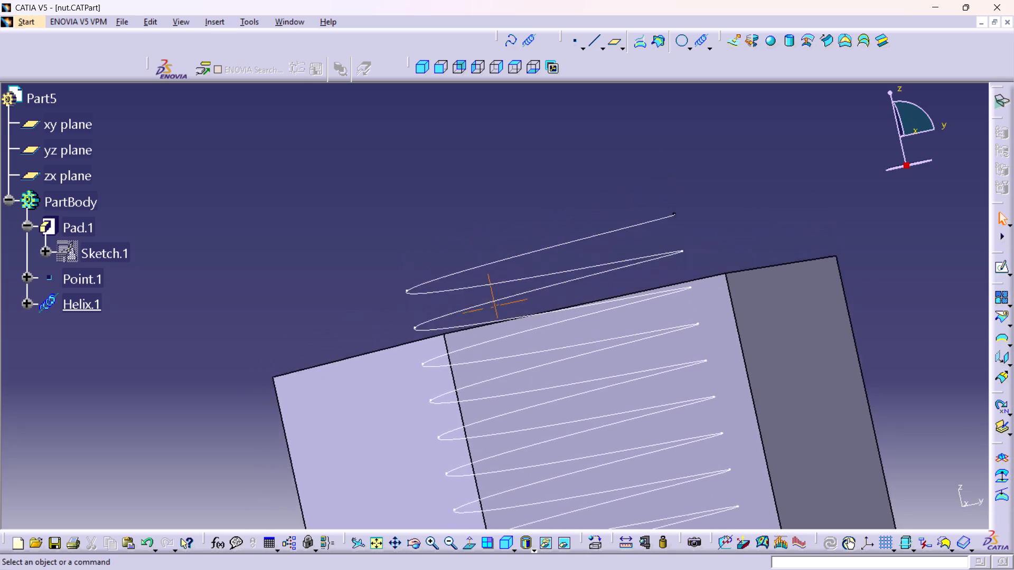
{"action": "middle_click_drag", "start_coordinate": [819, 229], "coordinate": [814, 290]}
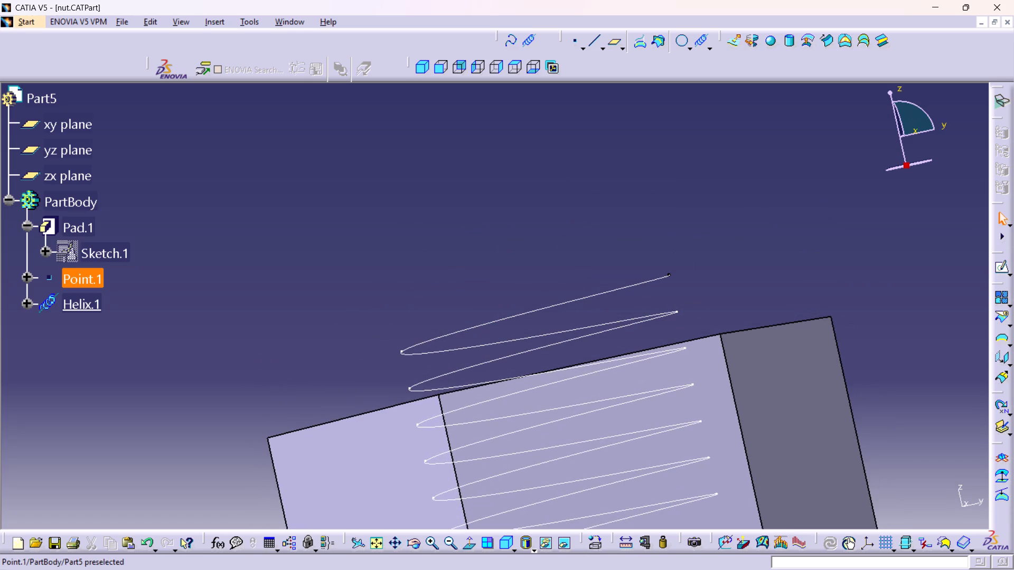
{"action": "double_click", "coordinate": [78, 224]}
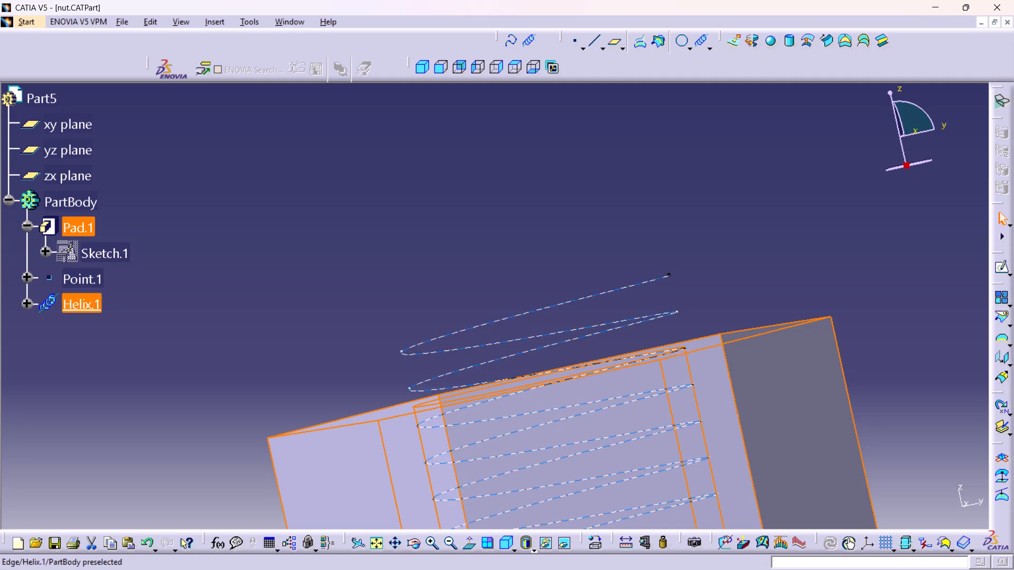
{"action": "middle_click_drag", "start_coordinate": [711, 364], "coordinate": [683, 313]}
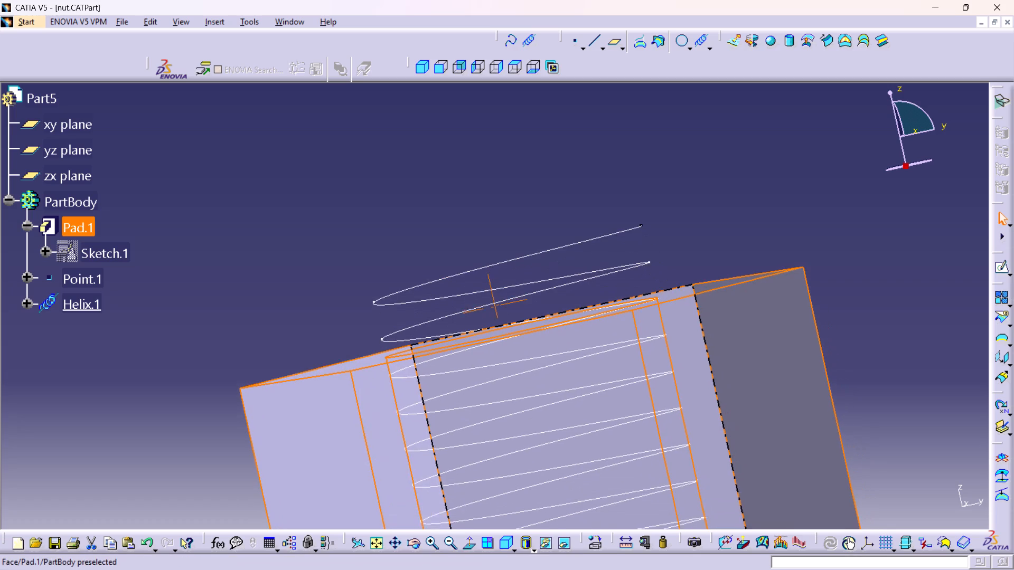
{"action": "middle_click_drag", "start_coordinate": [683, 313], "coordinate": [682, 309]}
{"action": "middle_click_drag", "start_coordinate": [682, 309], "coordinate": [677, 324]}
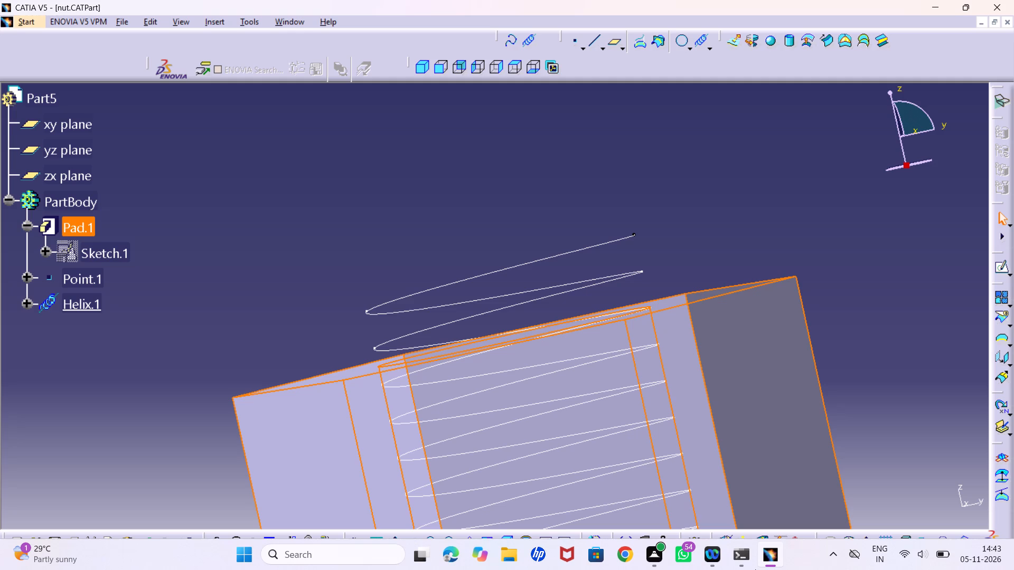
{"action": "middle_click_drag", "start_coordinate": [718, 240], "coordinate": [728, 266]}
{"action": "right_click", "coordinate": [718, 240]}
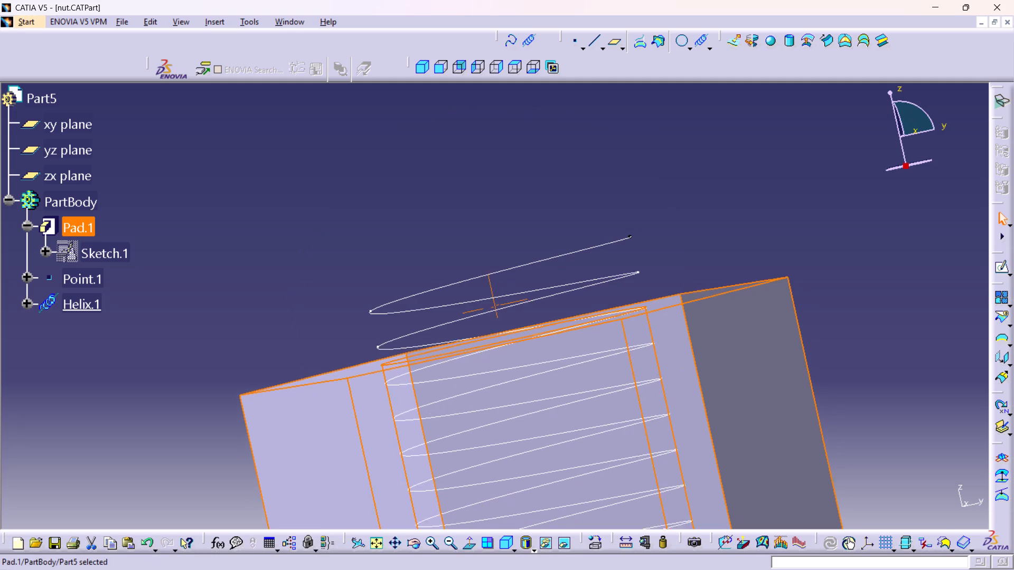
{"action": "middle_click_drag", "start_coordinate": [728, 266], "coordinate": [736, 281]}
{"action": "middle_click_drag", "start_coordinate": [734, 294], "coordinate": [669, 220]}
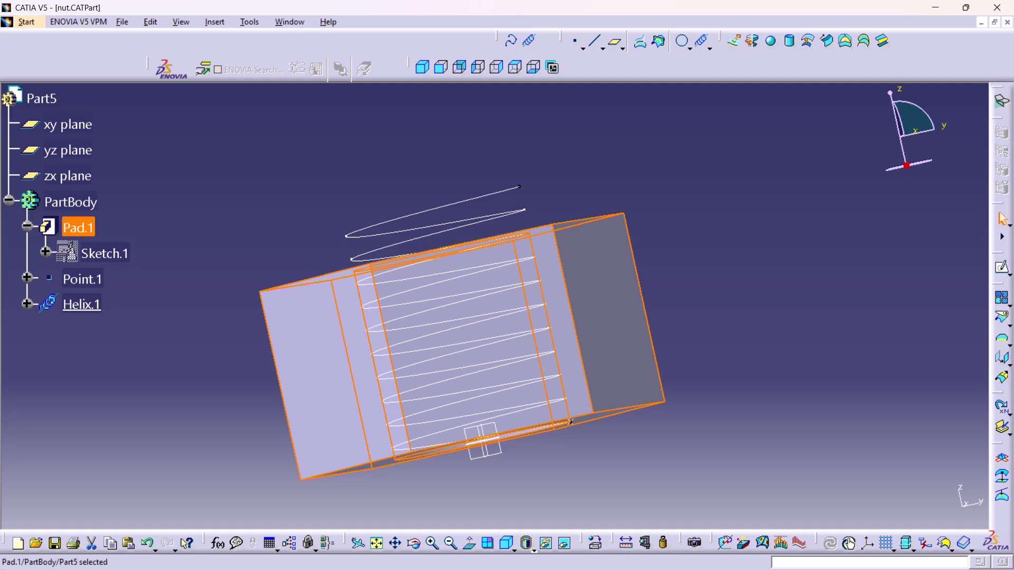
{"action": "left_click_drag", "start_coordinate": [1009, 282], "coordinate": [1013, 318]}
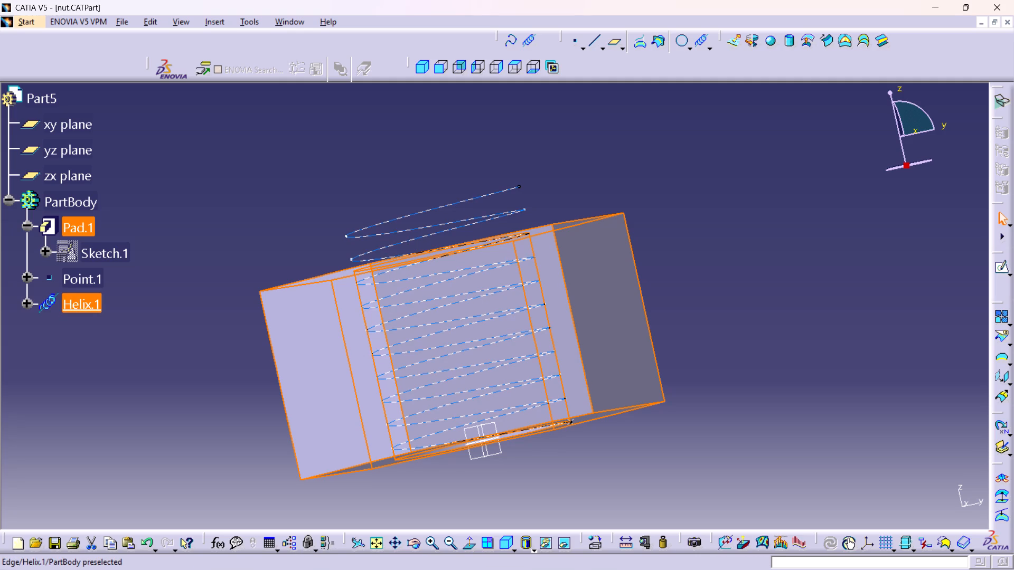
{"action": "right_click", "coordinate": [410, 569]}
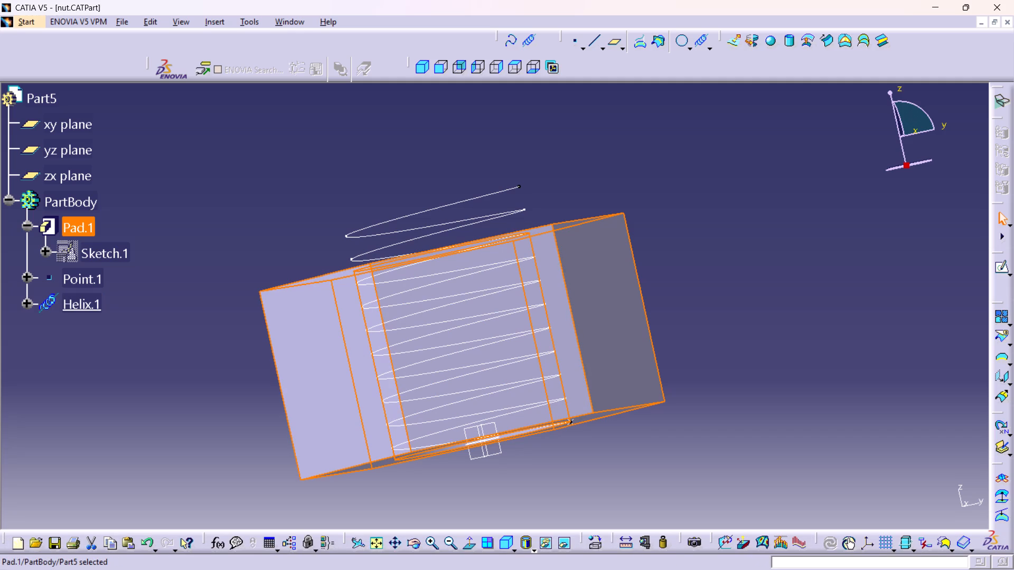
{"action": "left_click", "coordinate": [718, 447]}
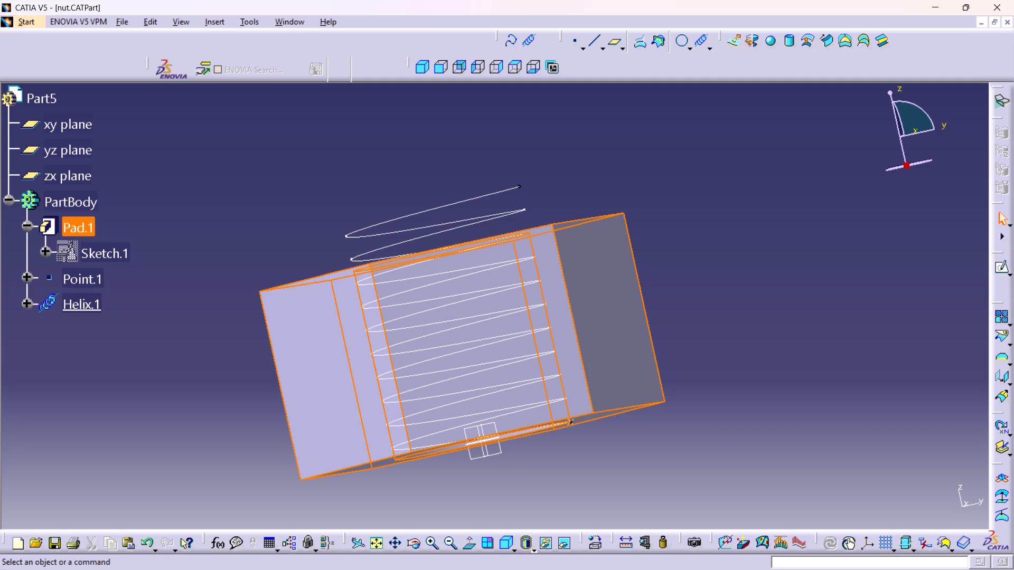
{"action": "middle_click_drag", "start_coordinate": [696, 486], "coordinate": [639, 410]}
{"action": "right_click_drag", "start_coordinate": [696, 486], "coordinate": [639, 410]}
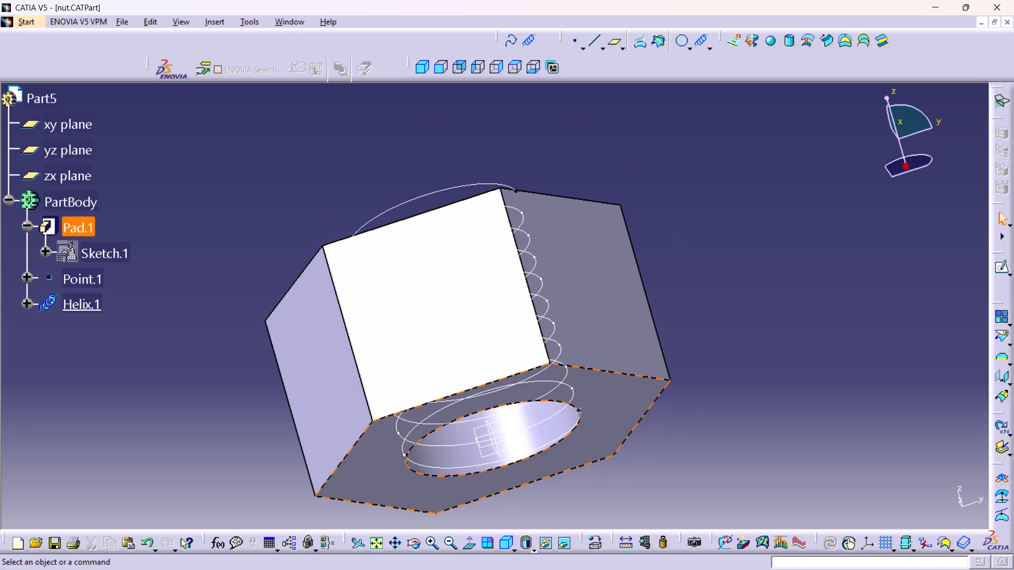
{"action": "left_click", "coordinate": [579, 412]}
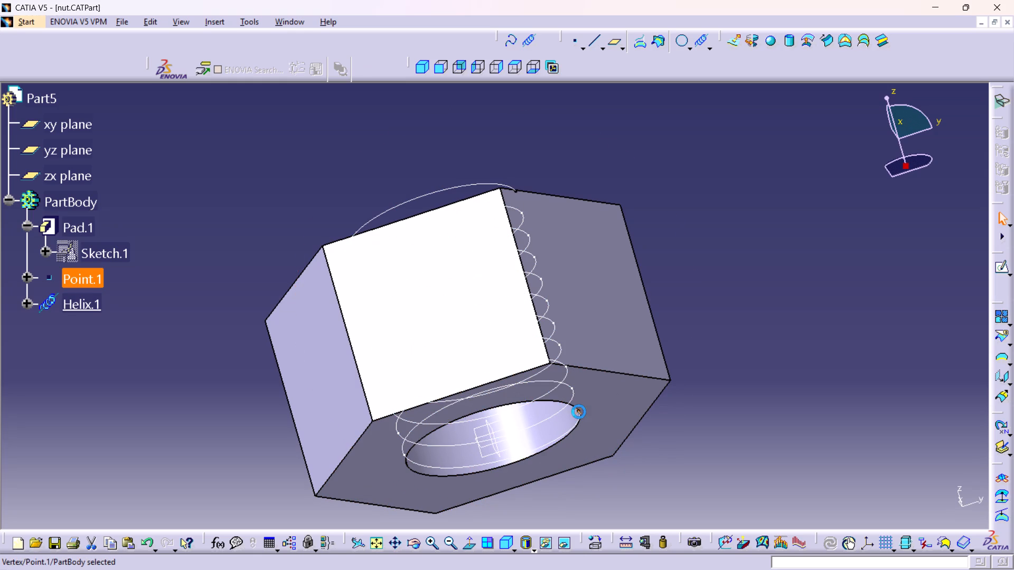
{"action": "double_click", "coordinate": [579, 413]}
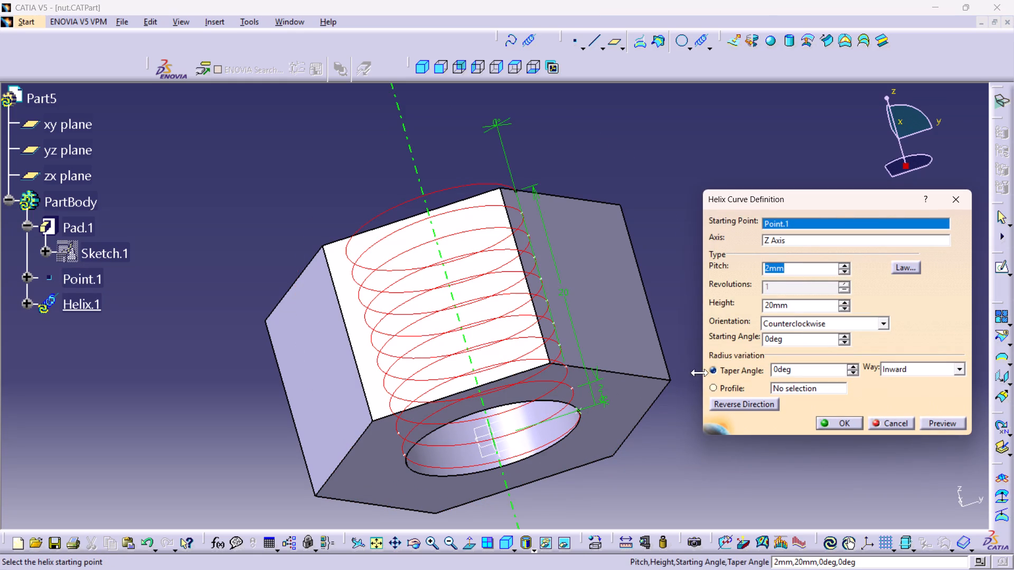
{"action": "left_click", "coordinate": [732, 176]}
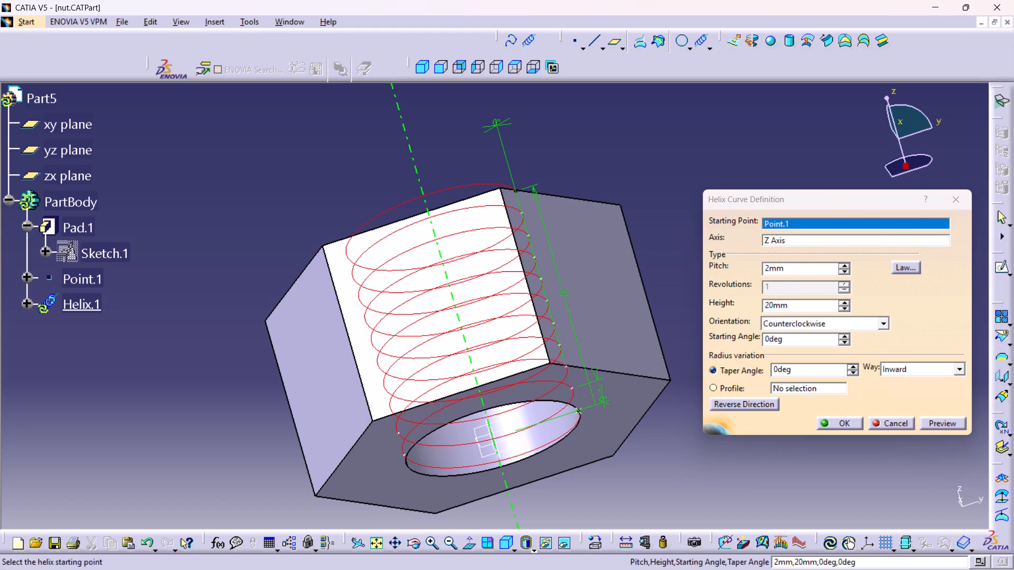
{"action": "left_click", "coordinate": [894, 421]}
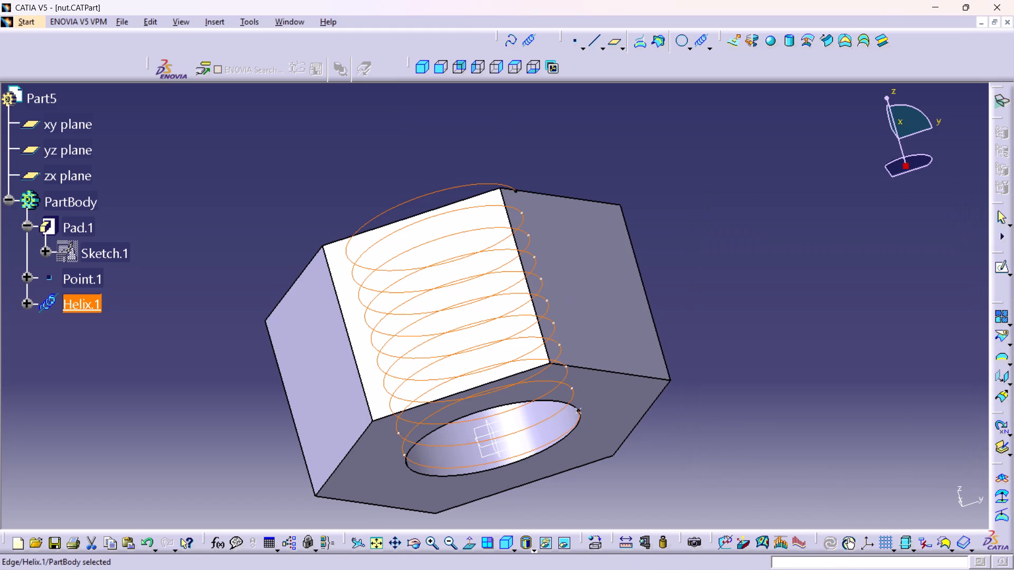
Set the Z coordinate of the helix's starting point, Point.1, to 5 mm.
{"action": "middle_click_drag", "start_coordinate": [698, 465], "coordinate": [673, 393]}
{"action": "right_click", "coordinate": [698, 465]}
{"action": "middle_click_drag", "start_coordinate": [661, 419], "coordinate": [626, 275]}
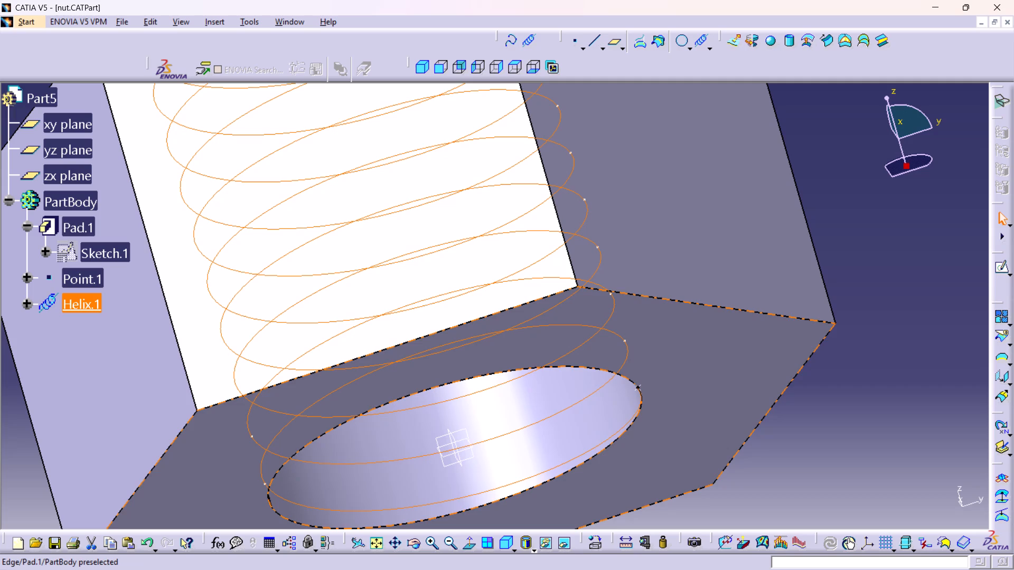
{"action": "double_click", "coordinate": [77, 277]}
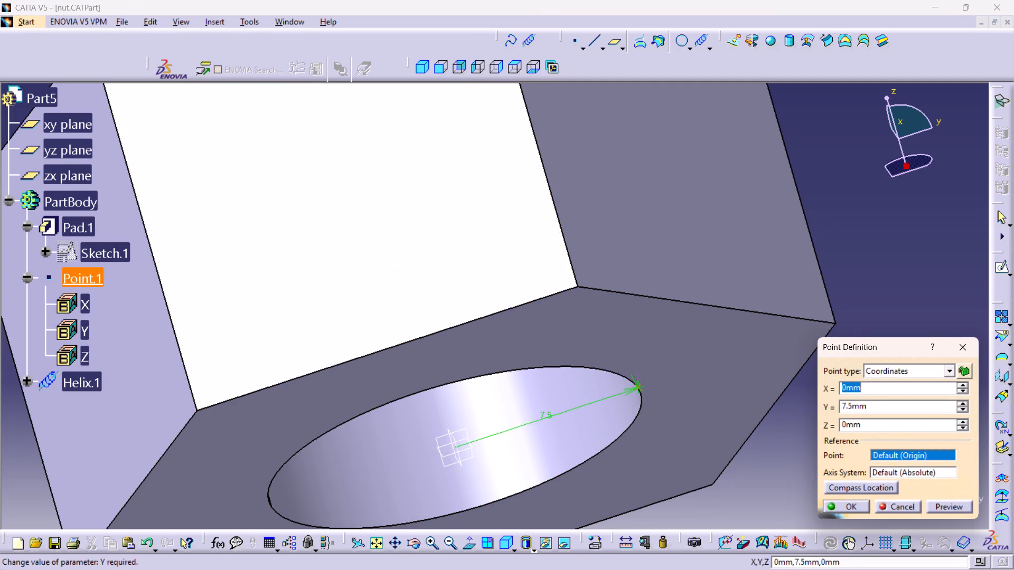
{"action": "left_click_drag", "start_coordinate": [875, 427], "coordinate": [822, 439]}
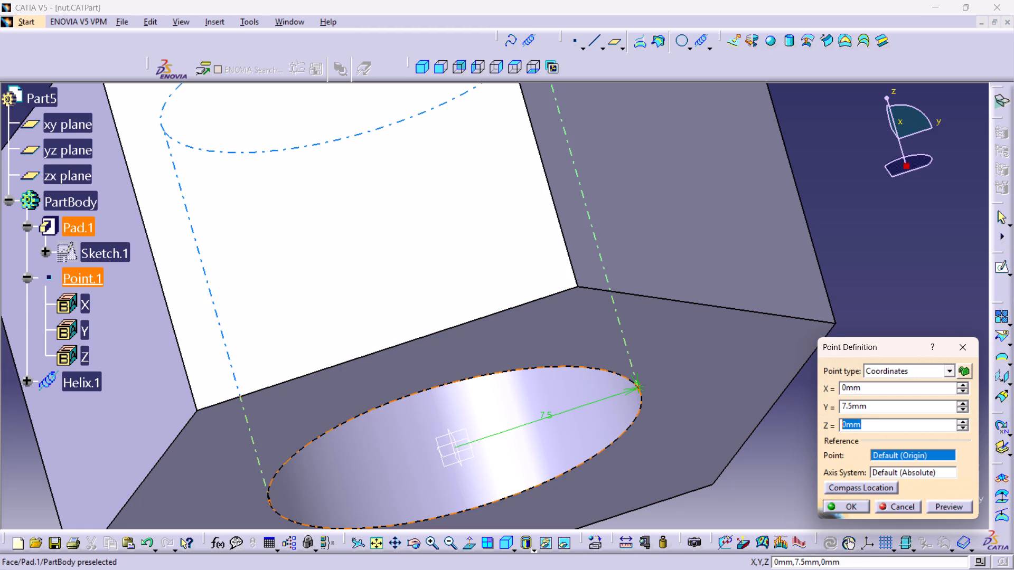
{"action": "key", "text": "5"}
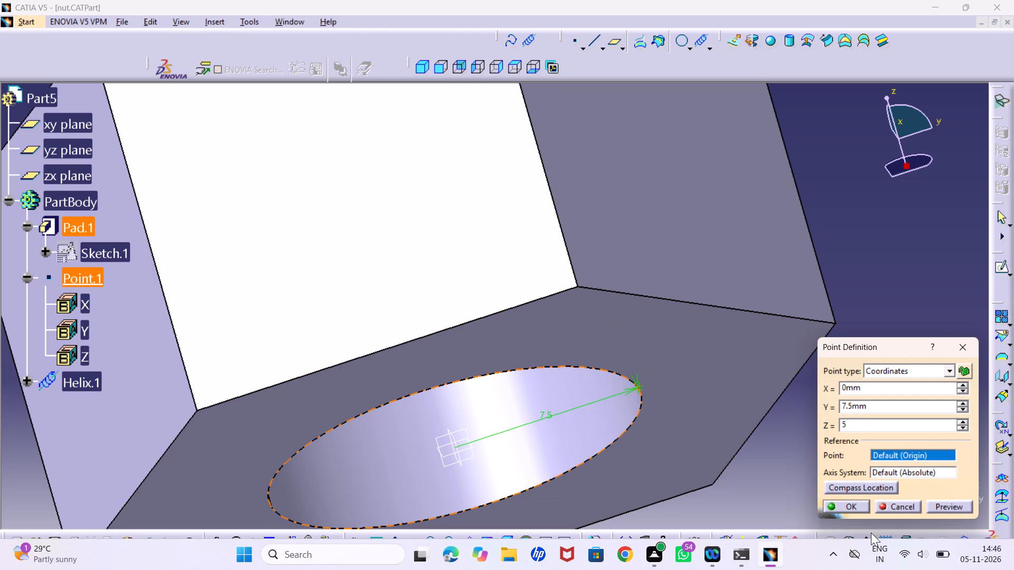
{"action": "left_click", "coordinate": [842, 506]}
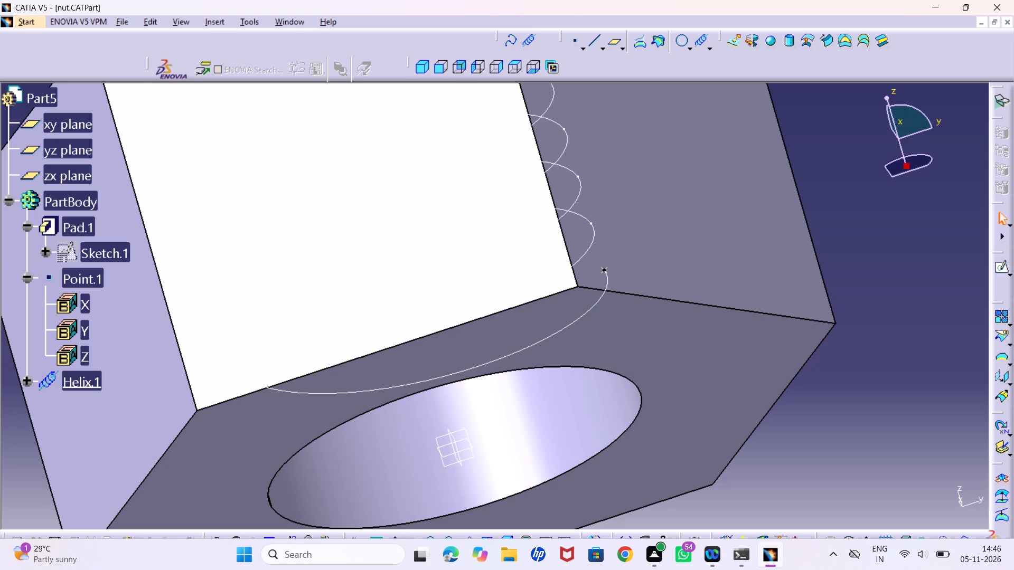
Examine the moved helix from the side, comparing its start and end with the nut's bottom and top faces.
{"action": "middle_click_drag", "start_coordinate": [655, 175], "coordinate": [651, 177]}
{"action": "right_click", "coordinate": [651, 177]}
{"action": "right_click_drag", "start_coordinate": [651, 177], "coordinate": [653, 244]}
{"action": "middle_click_drag", "start_coordinate": [651, 177], "coordinate": [653, 244]}
{"action": "middle_click_drag", "start_coordinate": [647, 243], "coordinate": [659, 293]}
{"action": "right_click", "coordinate": [647, 243]}
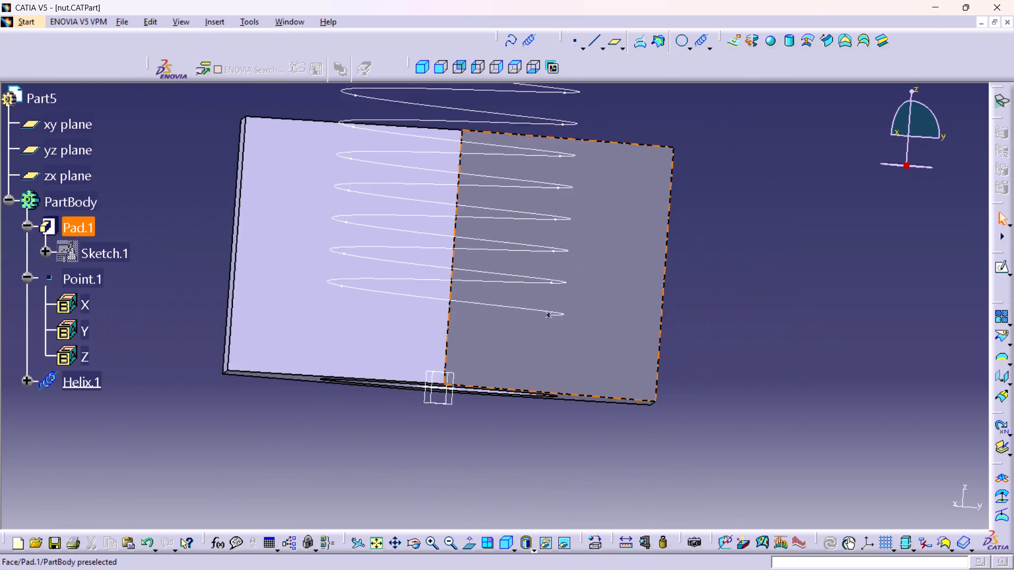
{"action": "middle_click_drag", "start_coordinate": [659, 293], "coordinate": [664, 303]}
{"action": "middle_click_drag", "start_coordinate": [631, 253], "coordinate": [686, 328]}
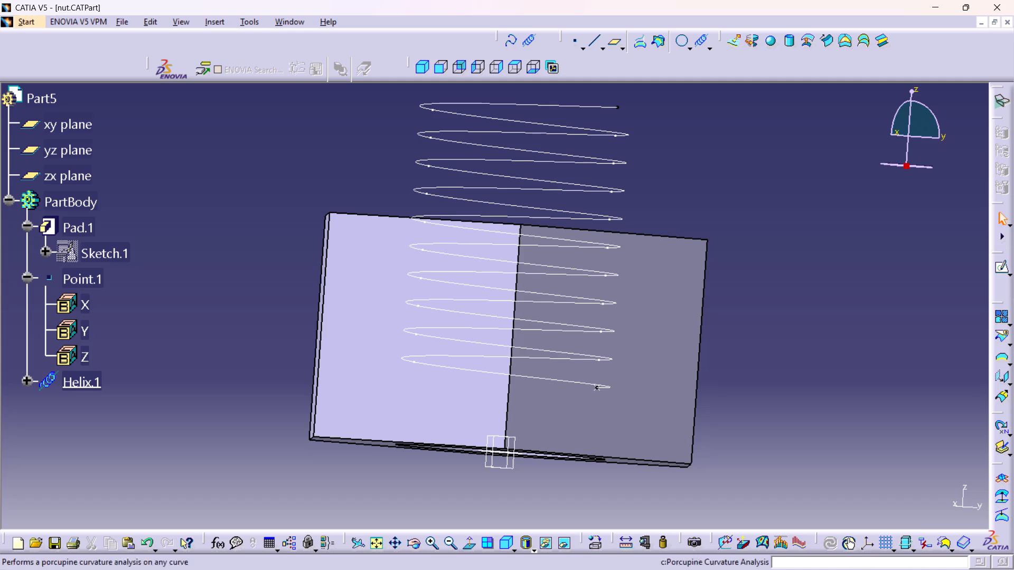
{"action": "middle_click_drag", "start_coordinate": [404, 266], "coordinate": [405, 560]}
{"action": "scroll", "coordinate": [406, 474], "scroll_direction": "up", "scroll_amount": 1}
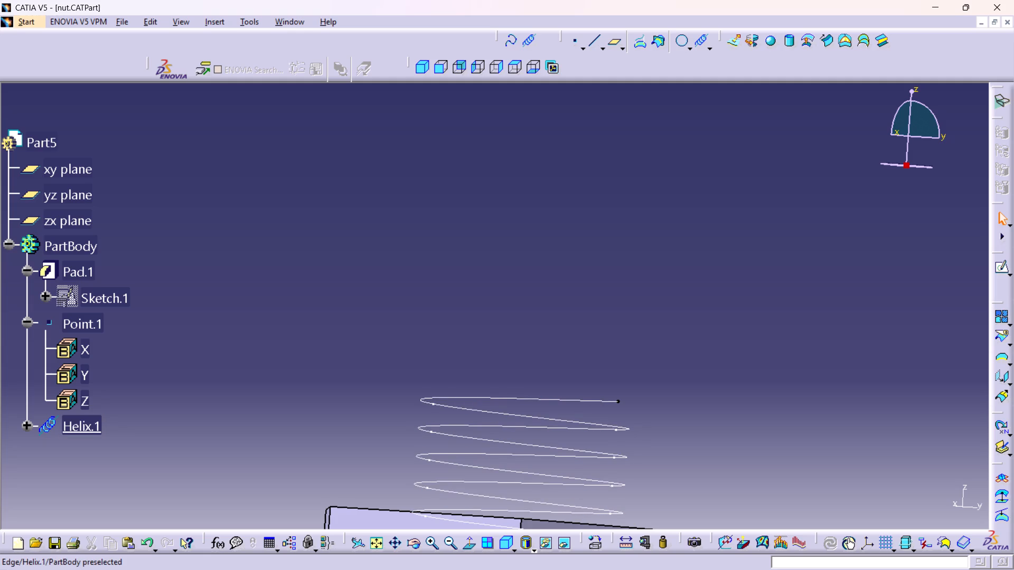
{"action": "middle_click_drag", "start_coordinate": [631, 440], "coordinate": [616, 181]}
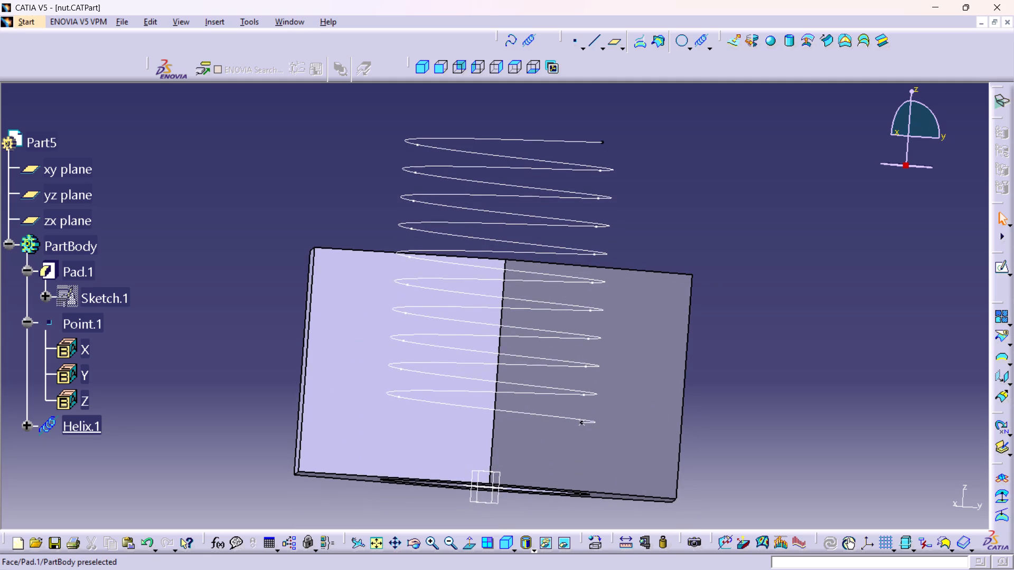
{"action": "middle_click_drag", "start_coordinate": [711, 443], "coordinate": [698, 410]}
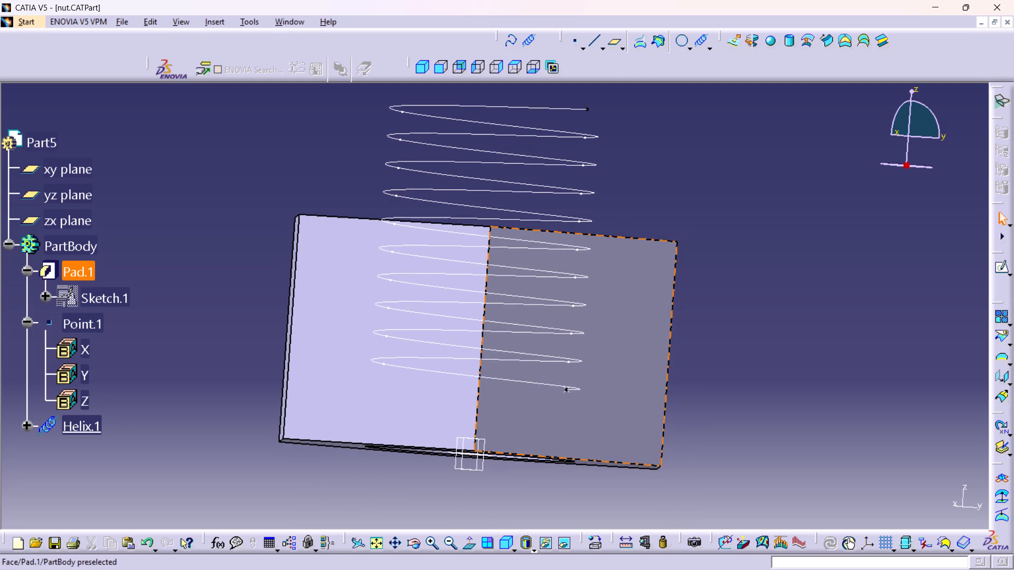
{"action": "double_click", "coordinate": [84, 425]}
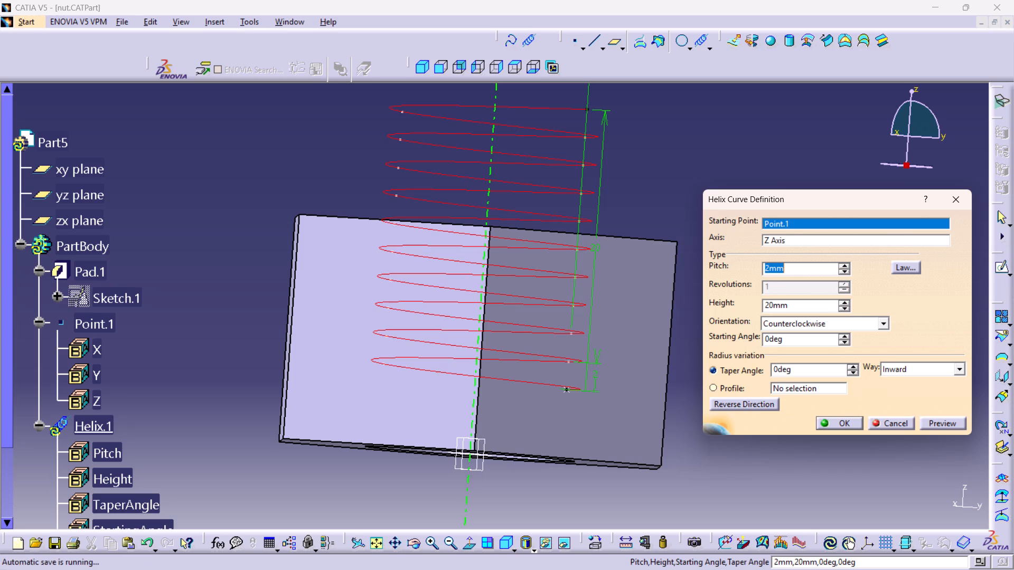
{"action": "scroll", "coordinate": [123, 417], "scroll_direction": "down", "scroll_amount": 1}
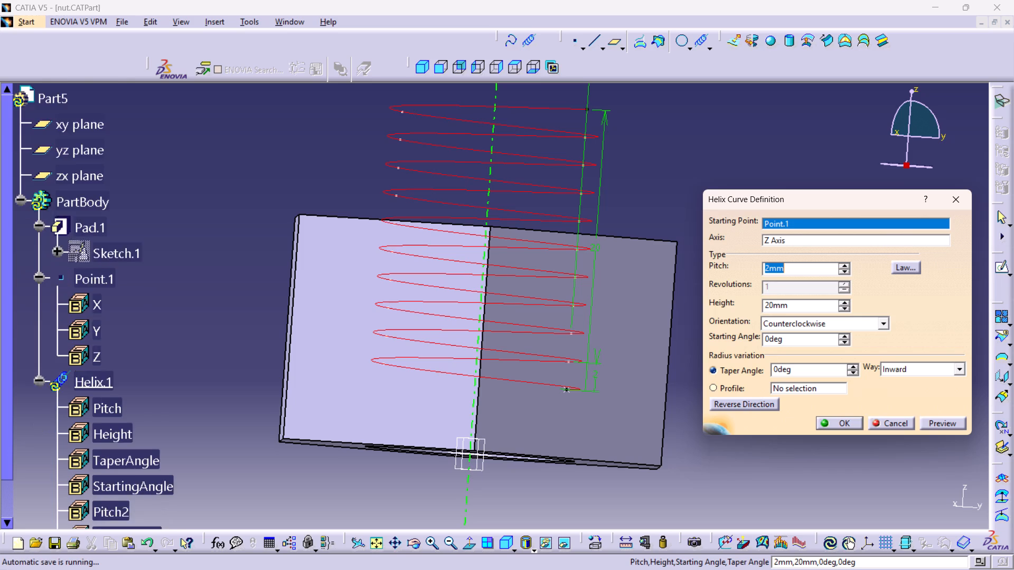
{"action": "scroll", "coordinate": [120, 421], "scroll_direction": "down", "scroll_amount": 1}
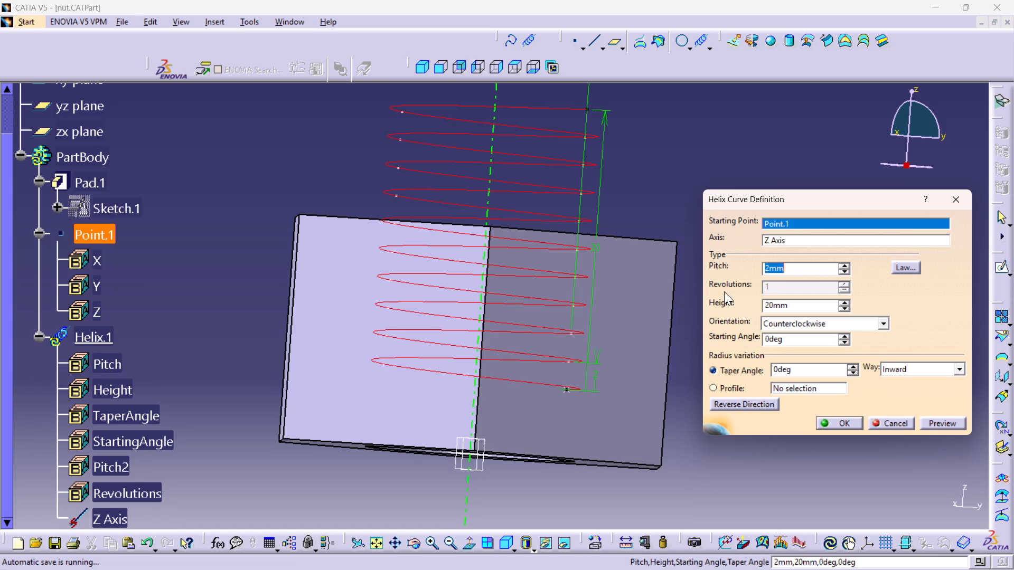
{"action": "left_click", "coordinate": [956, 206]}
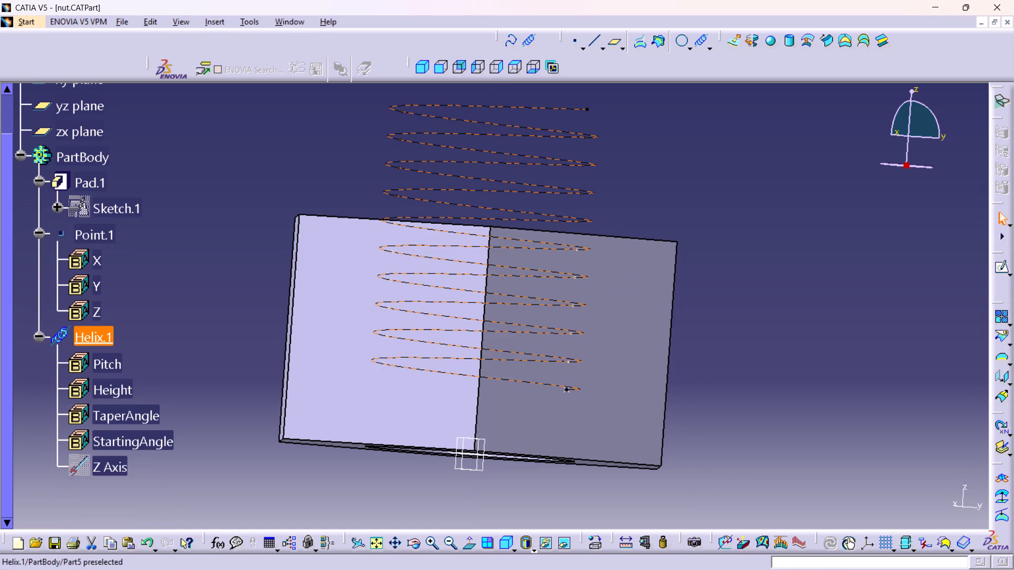
Set the Z coordinate of the helix's starting point, Point.1, to -5 mm.
{"action": "double_click", "coordinate": [96, 231]}
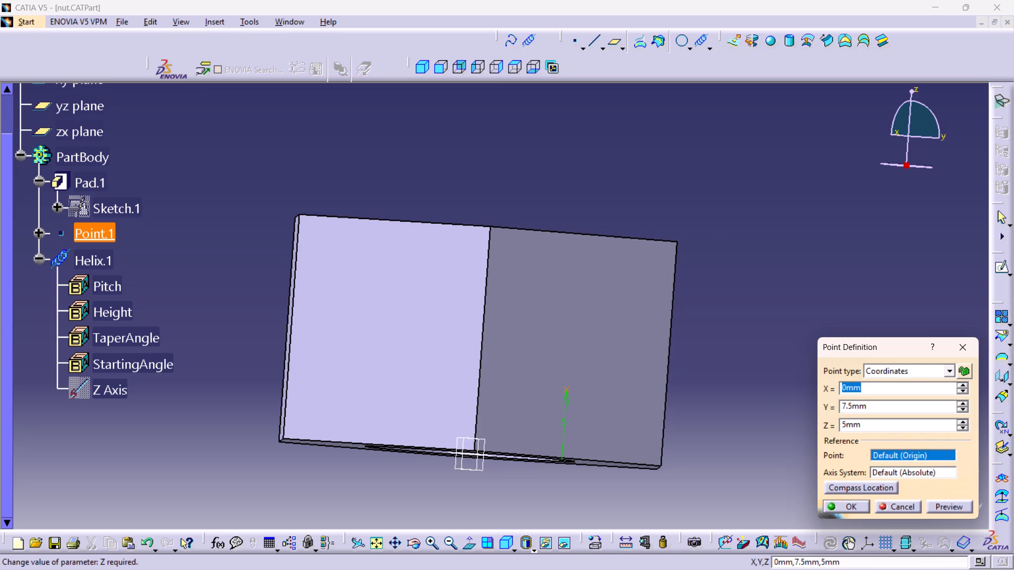
{"action": "left_click", "coordinate": [842, 420]}
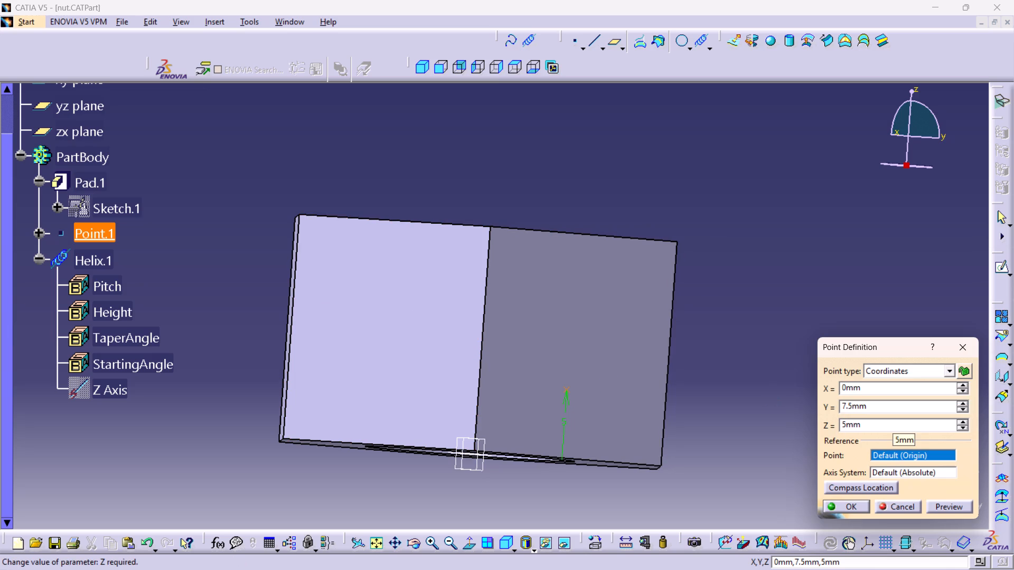
{"action": "key", "text": "minus"}
{"action": "left_click", "coordinate": [839, 501]}
Set the height of Helix.1 to 20 mm.
{"action": "middle_click_drag", "start_coordinate": [710, 458], "coordinate": [699, 412]}
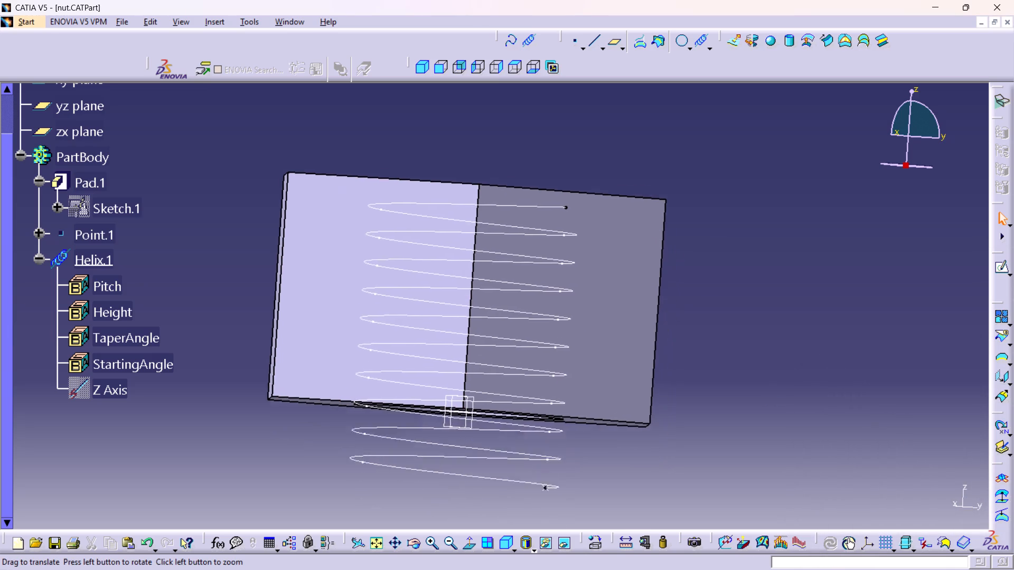
{"action": "middle_click_drag", "start_coordinate": [699, 412], "coordinate": [688, 374]}
{"action": "middle_click_drag", "start_coordinate": [662, 294], "coordinate": [673, 331]}
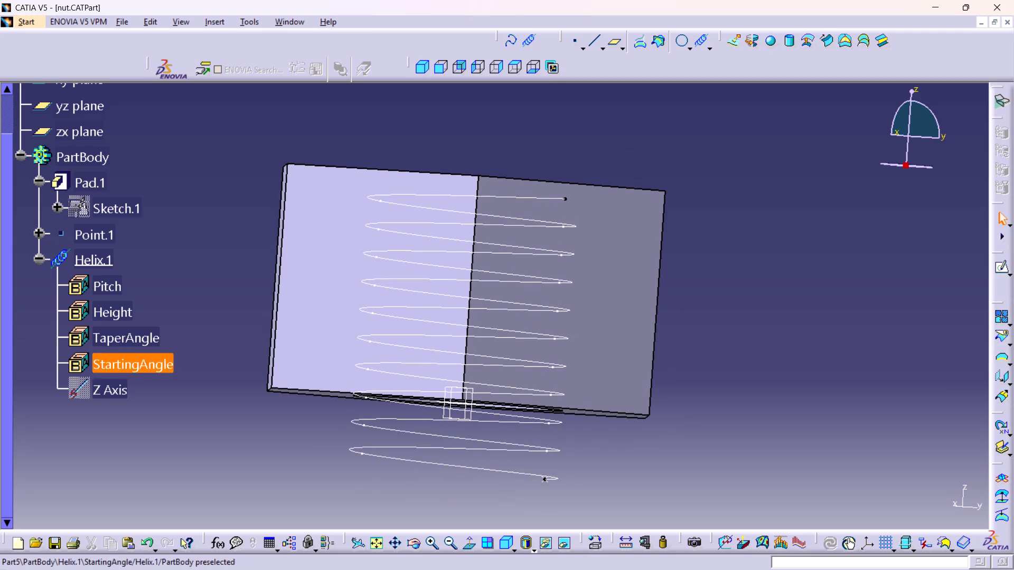
{"action": "double_click", "coordinate": [82, 265]}
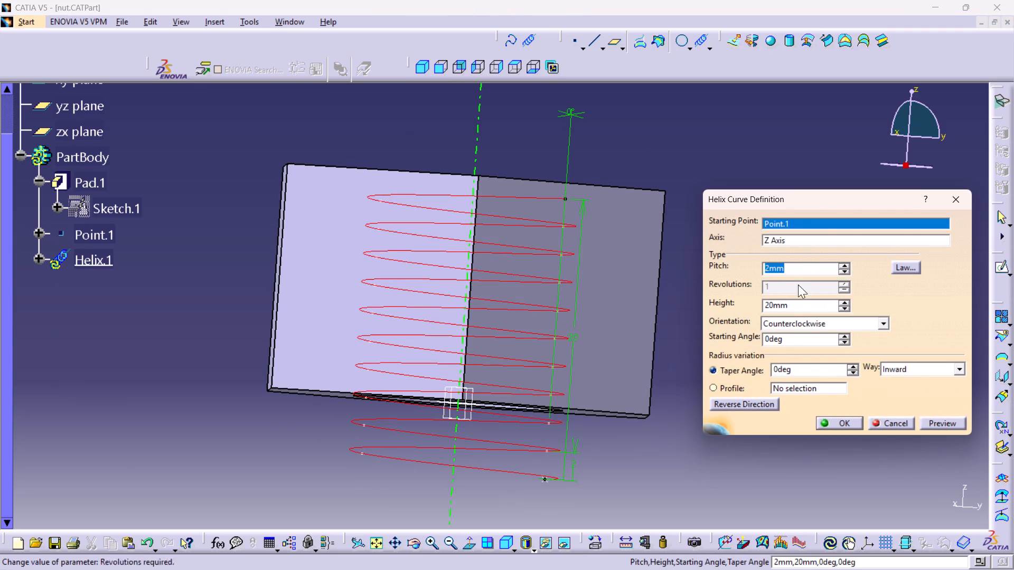
{"action": "middle_click_drag", "start_coordinate": [792, 259], "coordinate": [786, 278]}
{"action": "middle_click_drag", "start_coordinate": [821, 259], "coordinate": [813, 265]}
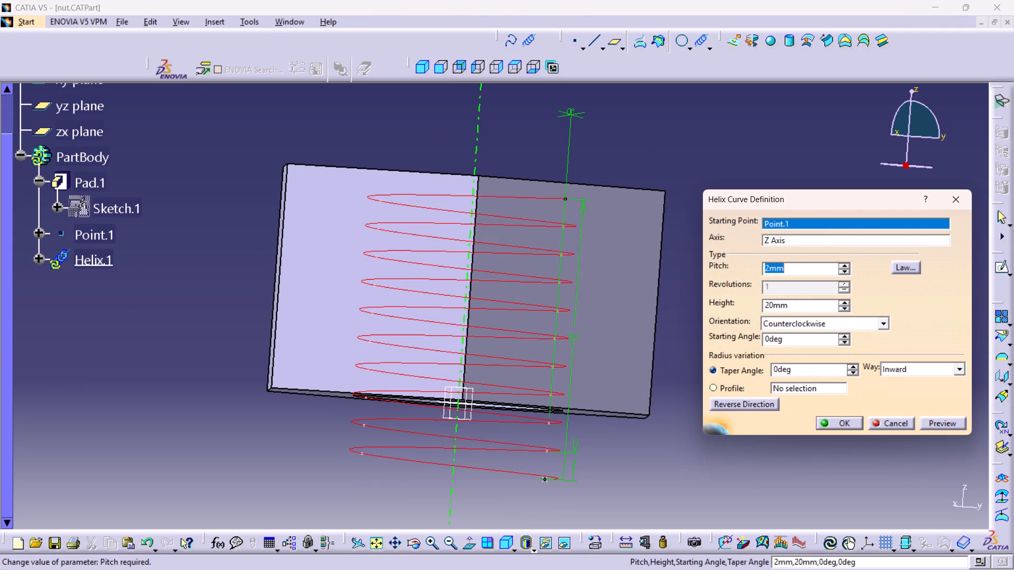
{"action": "middle_click_drag", "start_coordinate": [813, 265], "coordinate": [809, 267]}
{"action": "double_click", "coordinate": [794, 304]}
{"action": "type", "text": "20"}
{"action": "key", "text": "Return"}
Examine the helix from several angles, checking its start and end against the nut's bottom and top faces and the hole.
{"action": "middle_click_drag", "start_coordinate": [452, 229], "coordinate": [595, 330]}
{"action": "right_click_drag", "start_coordinate": [452, 229], "coordinate": [595, 330]}
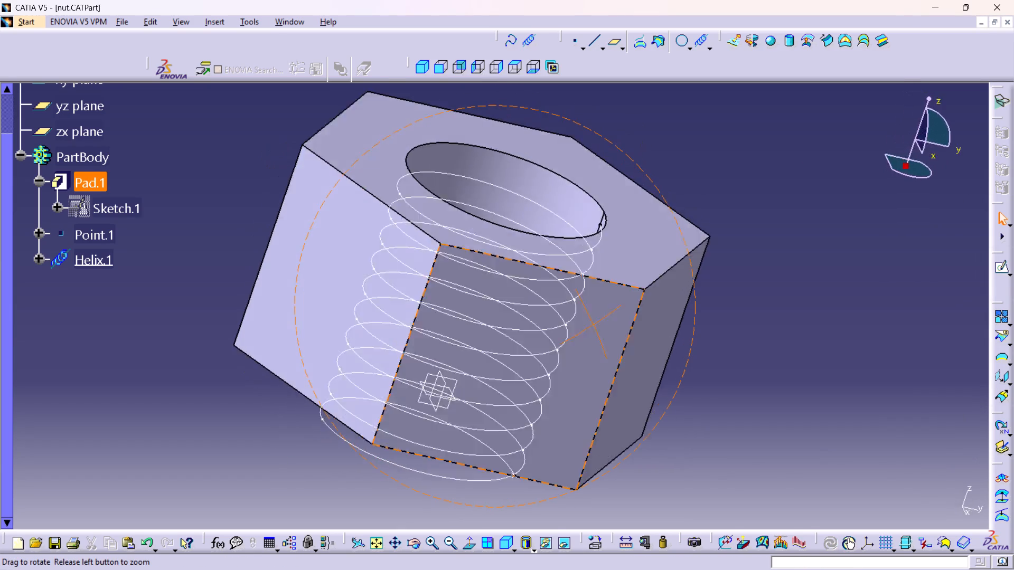
{"action": "middle_click_drag", "start_coordinate": [595, 330], "coordinate": [736, 272]}
{"action": "right_click_drag", "start_coordinate": [595, 330], "coordinate": [736, 272]}
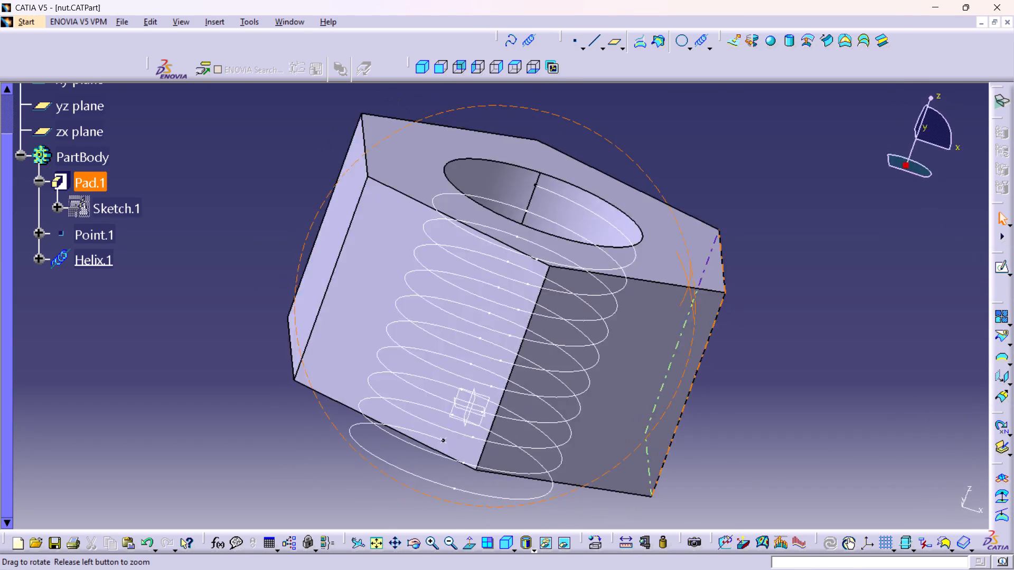
{"action": "right_click_drag", "start_coordinate": [736, 272], "coordinate": [505, 284]}
{"action": "middle_click_drag", "start_coordinate": [736, 272], "coordinate": [505, 284]}
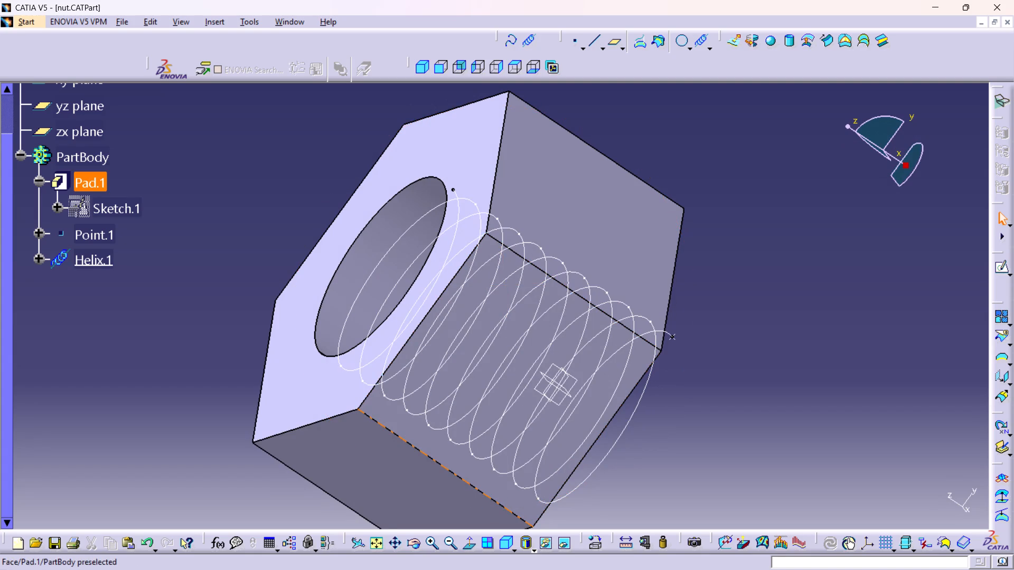
{"action": "middle_click_drag", "start_coordinate": [351, 445], "coordinate": [365, 280]}
{"action": "right_click_drag", "start_coordinate": [351, 444], "coordinate": [364, 283]}
{"action": "middle_click_drag", "start_coordinate": [659, 283], "coordinate": [659, 284]}
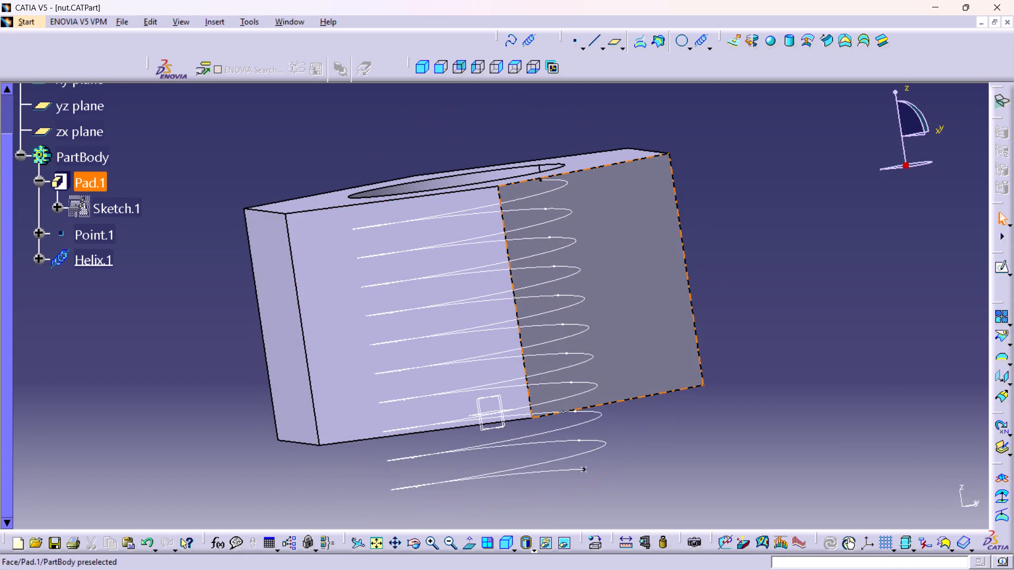
{"action": "right_click_drag", "start_coordinate": [659, 284], "coordinate": [646, 346]}
{"action": "middle_click_drag", "start_coordinate": [659, 284], "coordinate": [646, 346]}
{"action": "middle_click_drag", "start_coordinate": [331, 326], "coordinate": [410, 373]}
{"action": "right_click_drag", "start_coordinate": [331, 326], "coordinate": [410, 373]}
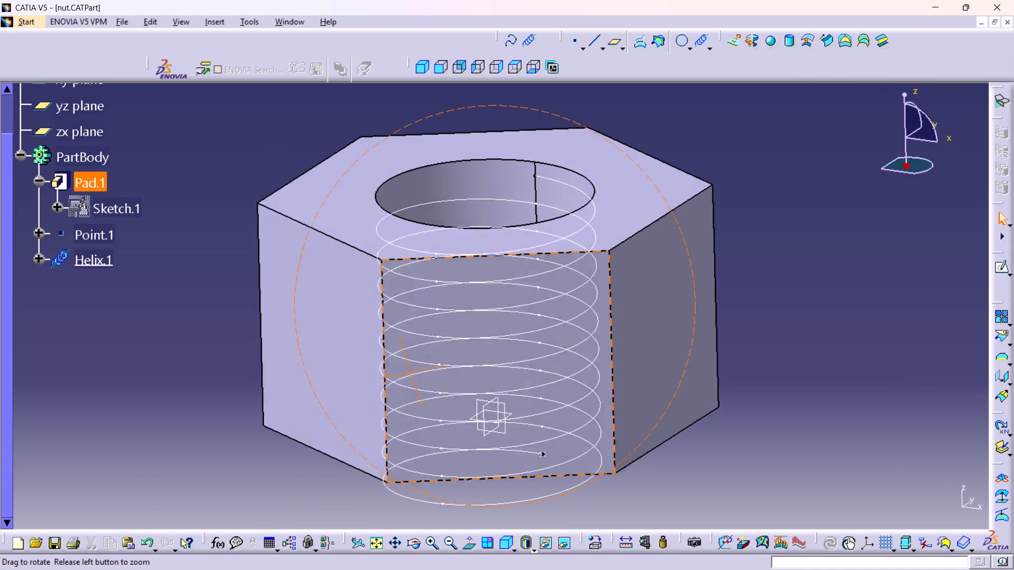
{"action": "right_click_drag", "start_coordinate": [410, 373], "coordinate": [461, 379]}
{"action": "middle_click_drag", "start_coordinate": [410, 373], "coordinate": [461, 379]}
{"action": "middle_click_drag", "start_coordinate": [402, 340], "coordinate": [380, 367]}
{"action": "right_click_drag", "start_coordinate": [402, 340], "coordinate": [380, 367]}
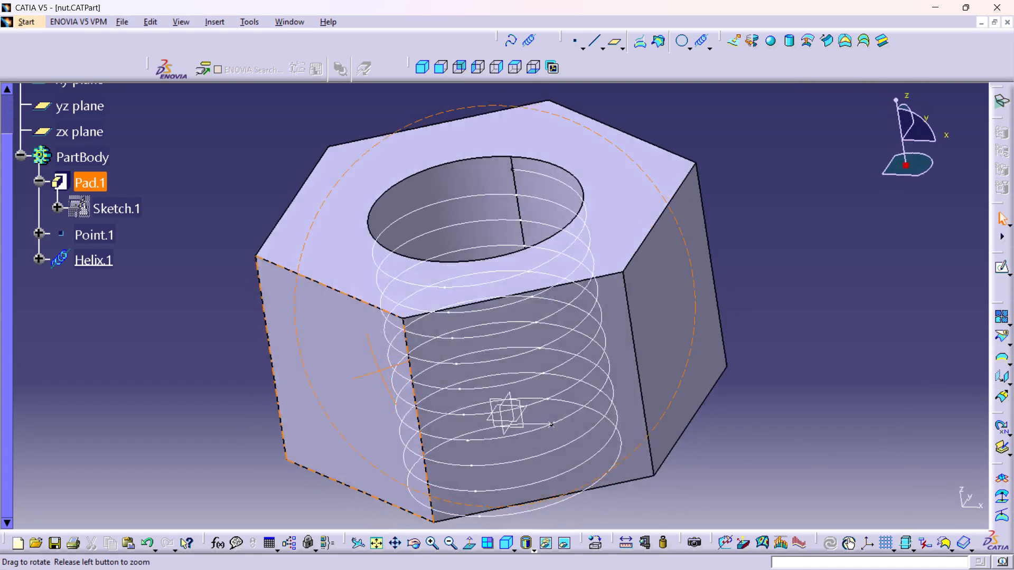
{"action": "middle_click_drag", "start_coordinate": [380, 367], "coordinate": [574, 419]}
{"action": "right_click_drag", "start_coordinate": [380, 367], "coordinate": [574, 419]}
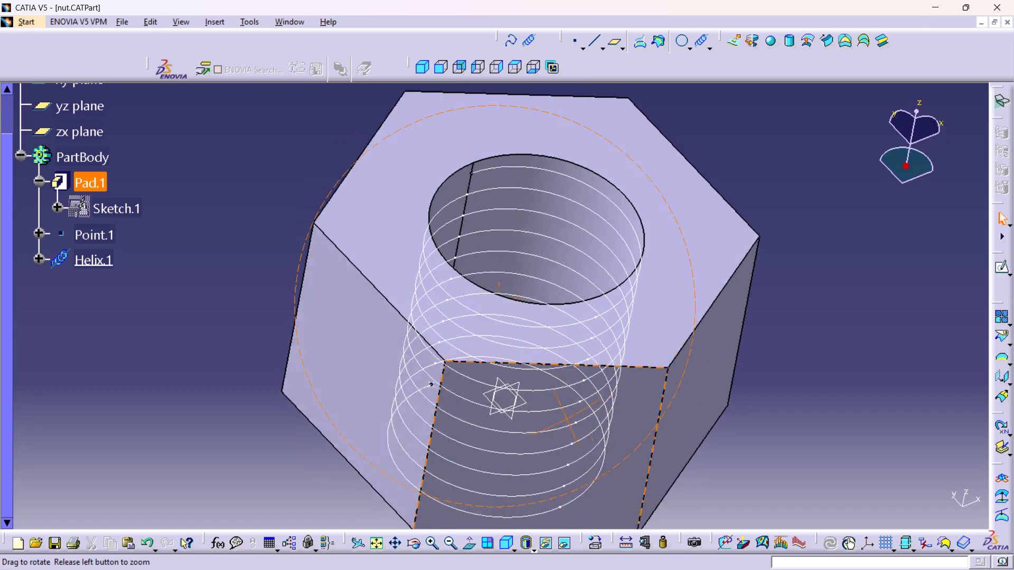
{"action": "right_click_drag", "start_coordinate": [574, 419], "coordinate": [638, 406]}
{"action": "middle_click_drag", "start_coordinate": [574, 419], "coordinate": [725, 356]}
{"action": "middle_click_drag", "start_coordinate": [505, 447], "coordinate": [453, 366]}
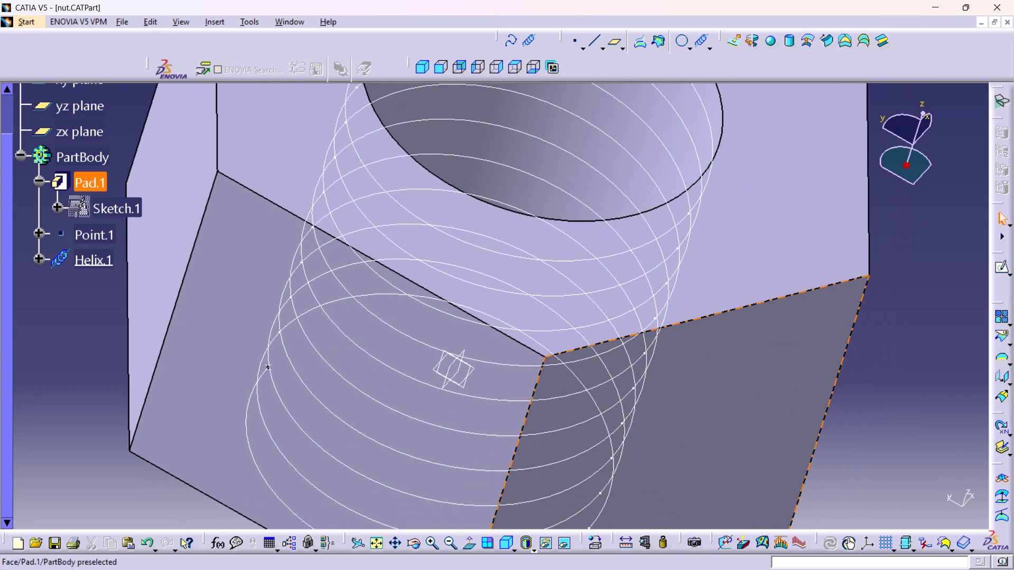
{"action": "middle_click_drag", "start_coordinate": [685, 387], "coordinate": [607, 287]}
{"action": "right_click_drag", "start_coordinate": [685, 387], "coordinate": [607, 287]}
{"action": "middle_click_drag", "start_coordinate": [833, 245], "coordinate": [796, 377]}
{"action": "right_click_drag", "start_coordinate": [833, 245], "coordinate": [796, 377]}
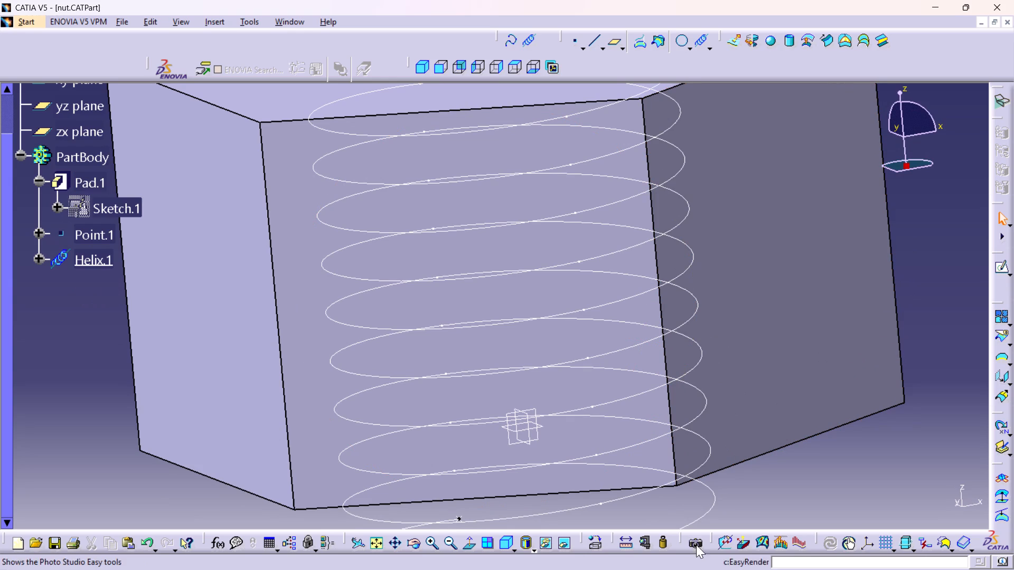
{"action": "middle_click_drag", "start_coordinate": [579, 364], "coordinate": [587, 414]}
{"action": "right_click", "coordinate": [583, 362]}
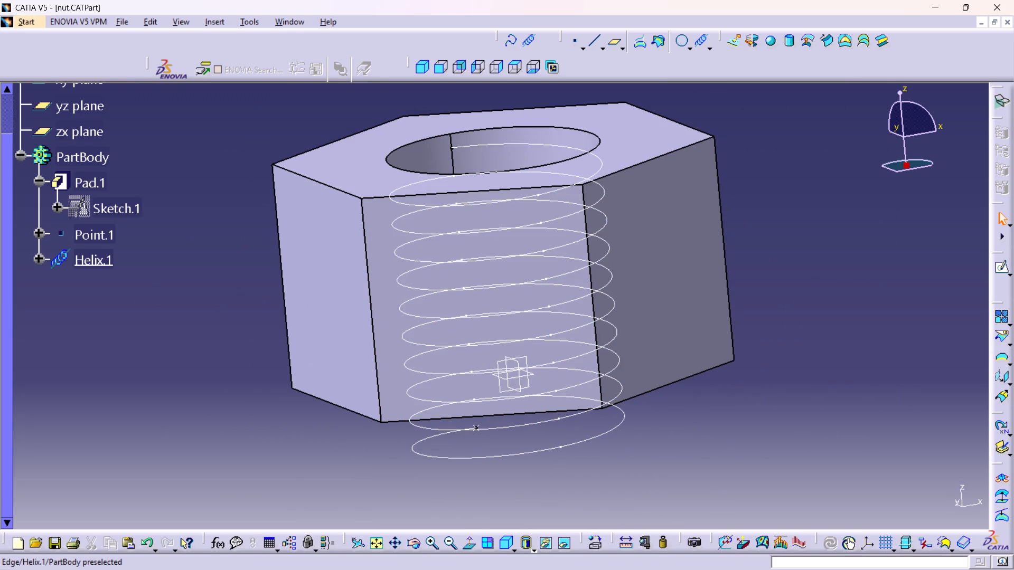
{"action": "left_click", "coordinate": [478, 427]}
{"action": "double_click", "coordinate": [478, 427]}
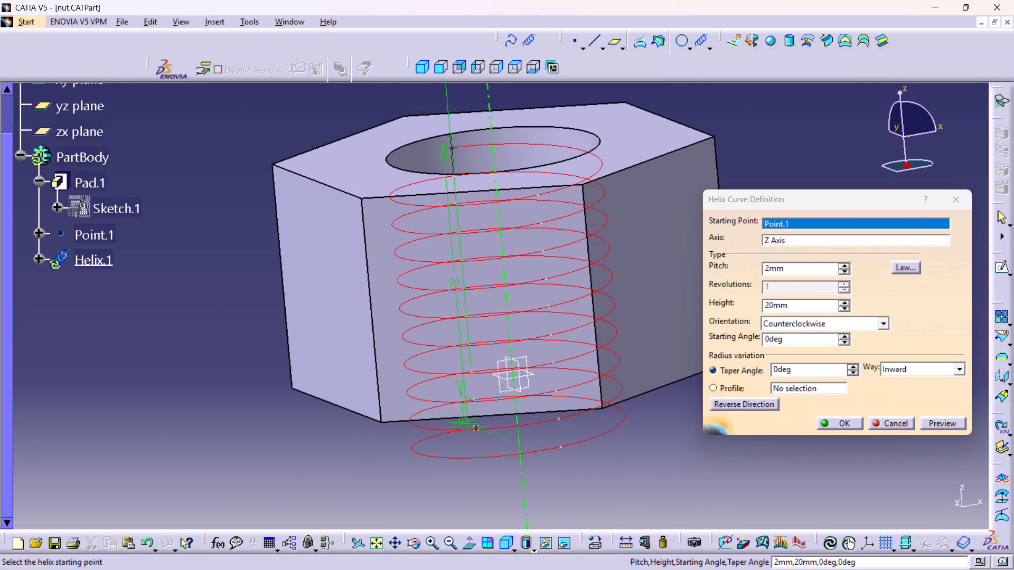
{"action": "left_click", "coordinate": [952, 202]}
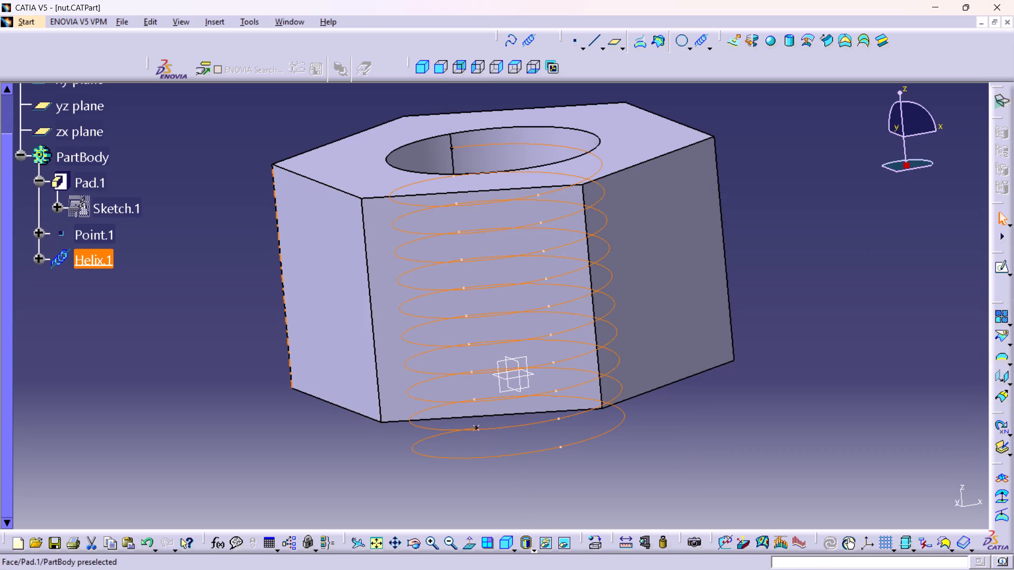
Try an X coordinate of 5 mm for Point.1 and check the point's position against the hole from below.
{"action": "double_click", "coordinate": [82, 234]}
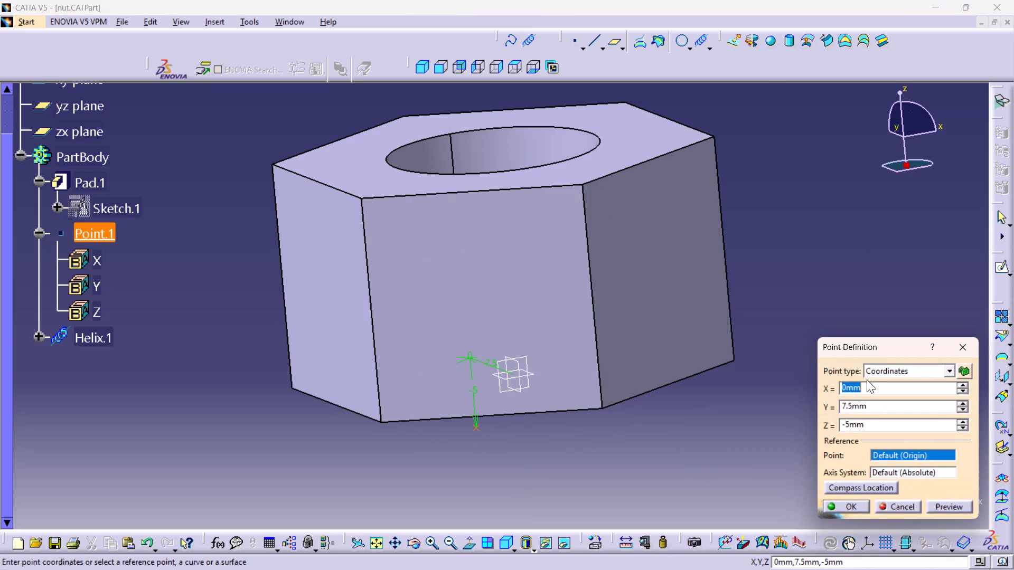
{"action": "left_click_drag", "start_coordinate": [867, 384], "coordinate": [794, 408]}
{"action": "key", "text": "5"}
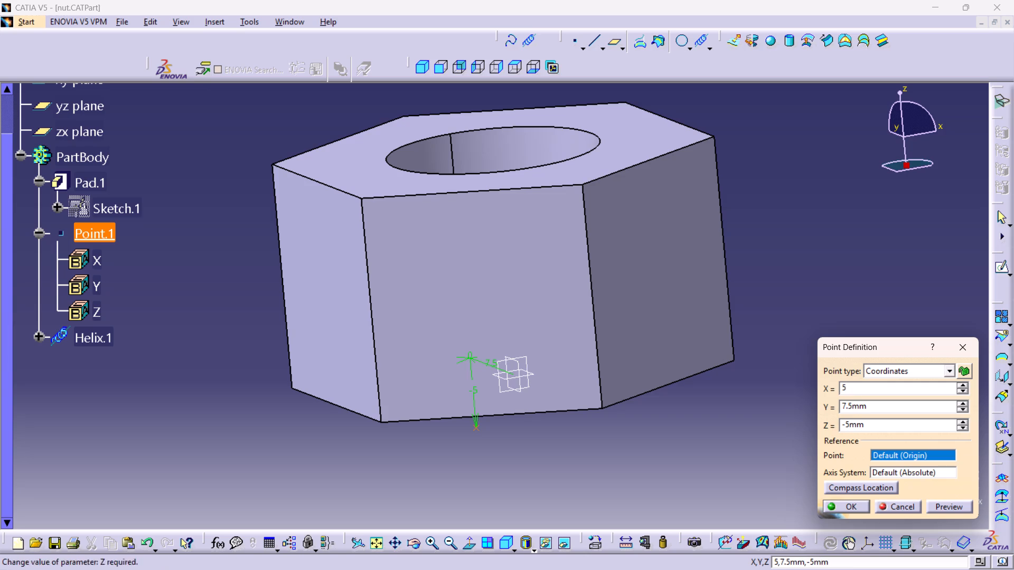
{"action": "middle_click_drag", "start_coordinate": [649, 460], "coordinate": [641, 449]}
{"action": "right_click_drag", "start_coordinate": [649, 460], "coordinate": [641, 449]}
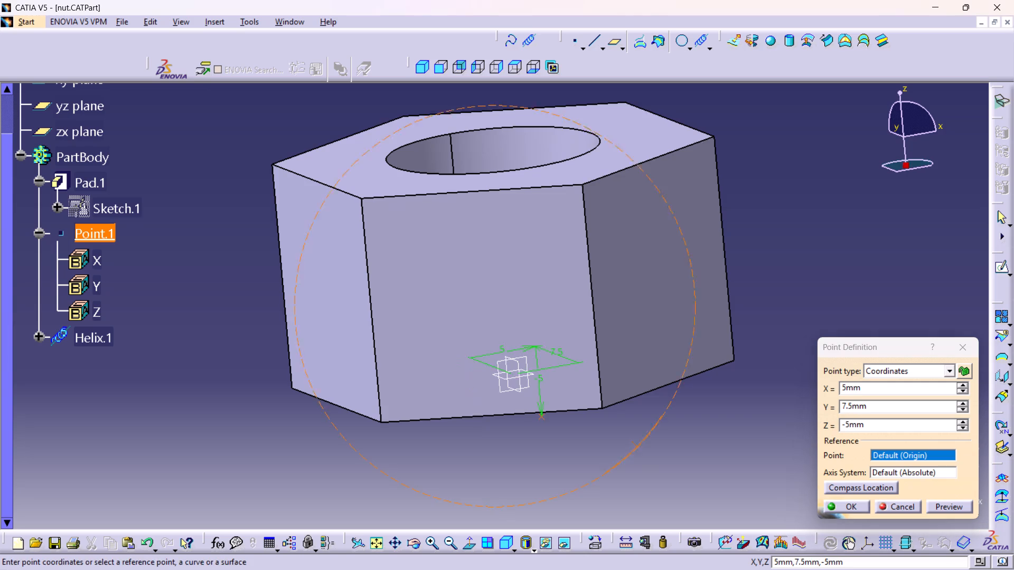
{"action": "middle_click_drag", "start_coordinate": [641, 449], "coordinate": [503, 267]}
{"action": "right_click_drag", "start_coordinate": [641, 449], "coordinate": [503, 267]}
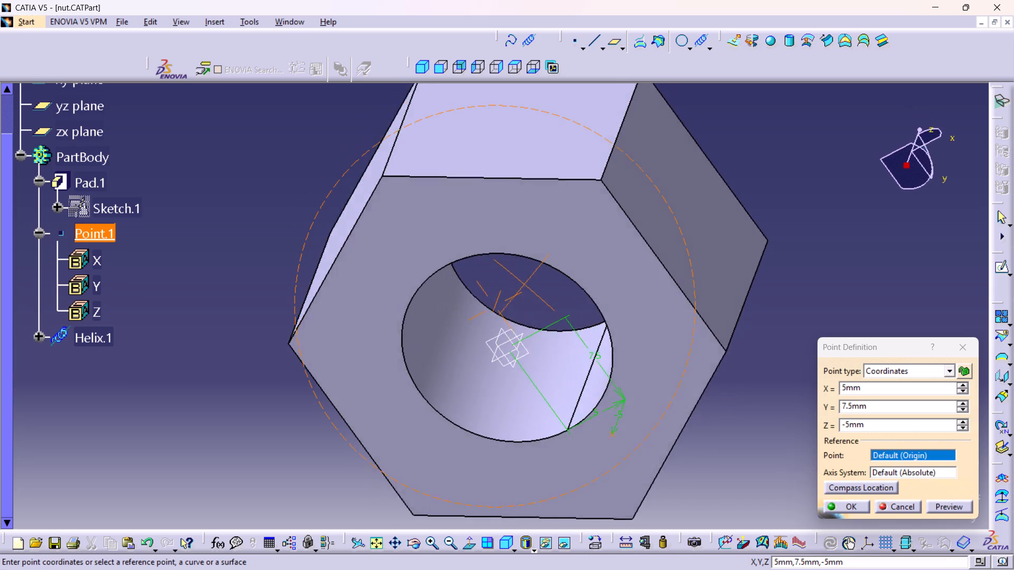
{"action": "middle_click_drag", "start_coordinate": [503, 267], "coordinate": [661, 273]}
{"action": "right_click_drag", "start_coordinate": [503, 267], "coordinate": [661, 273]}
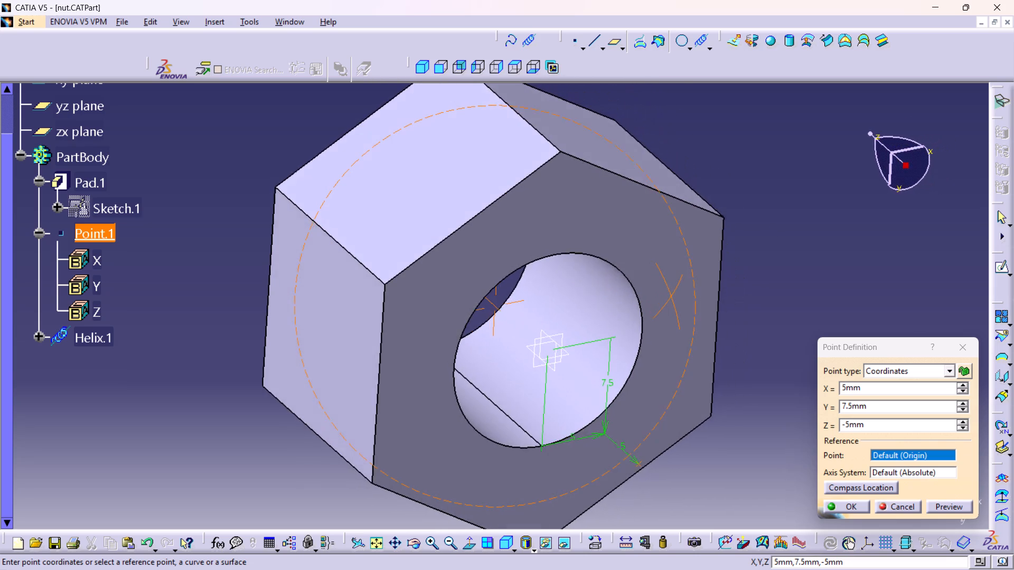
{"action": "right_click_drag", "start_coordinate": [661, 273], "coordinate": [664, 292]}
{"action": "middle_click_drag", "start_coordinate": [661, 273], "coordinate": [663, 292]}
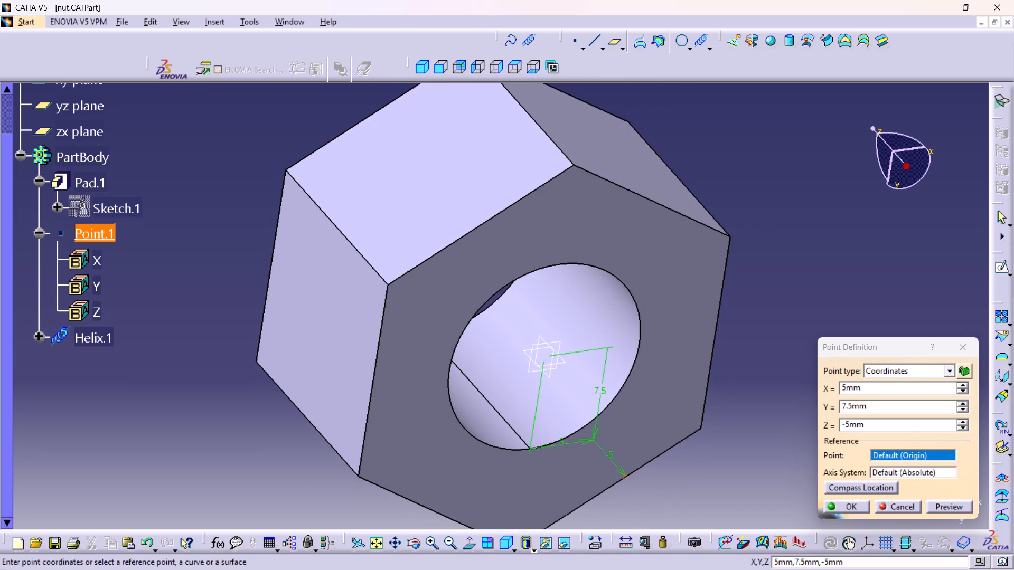
Set Point.1's Z coordinate to 5 mm and X coordinate to -5 mm, and preview the point.
{"action": "left_click_drag", "start_coordinate": [870, 422], "coordinate": [794, 449]}
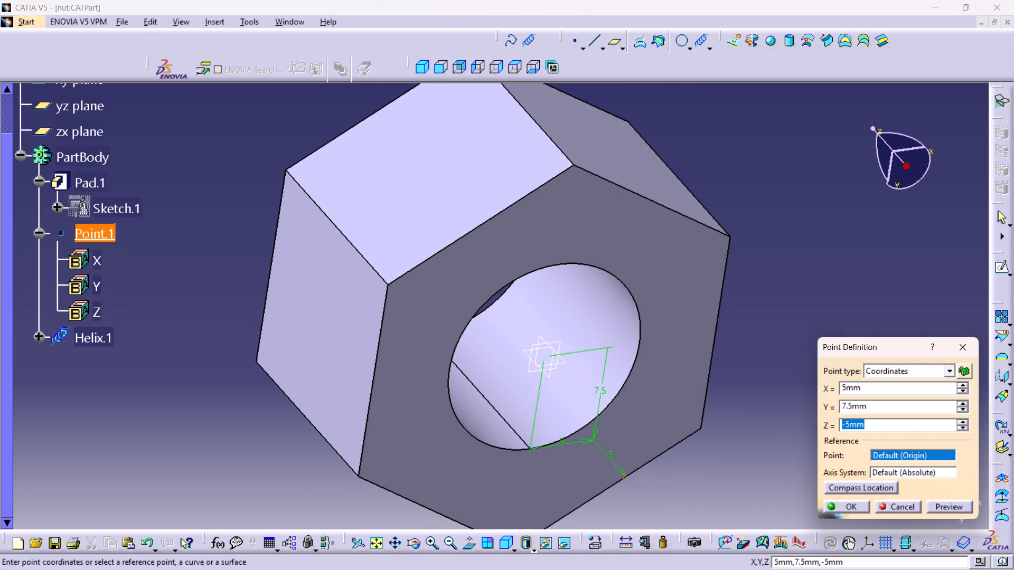
{"action": "key", "text": "5"}
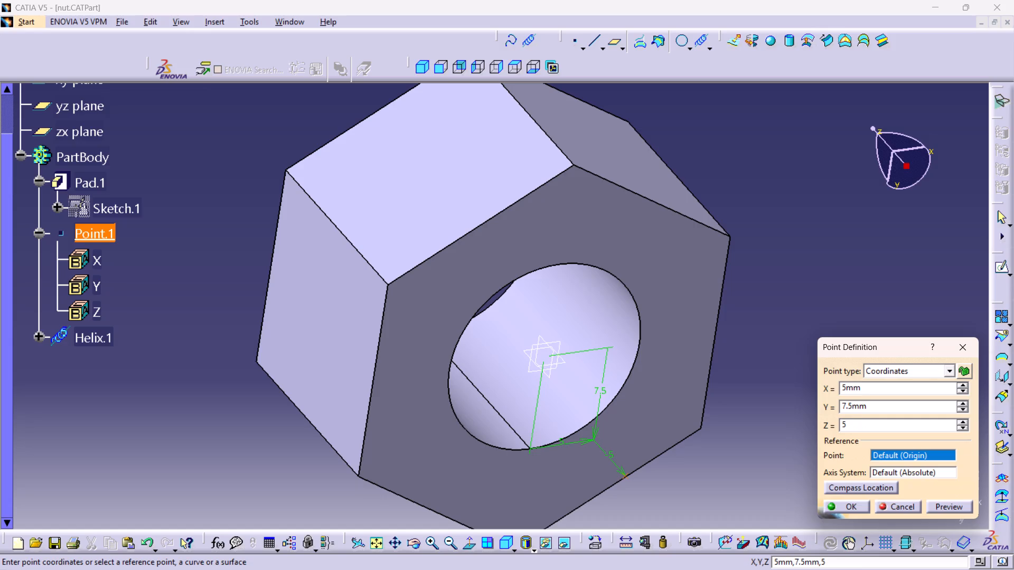
{"action": "left_click", "coordinate": [842, 383]}
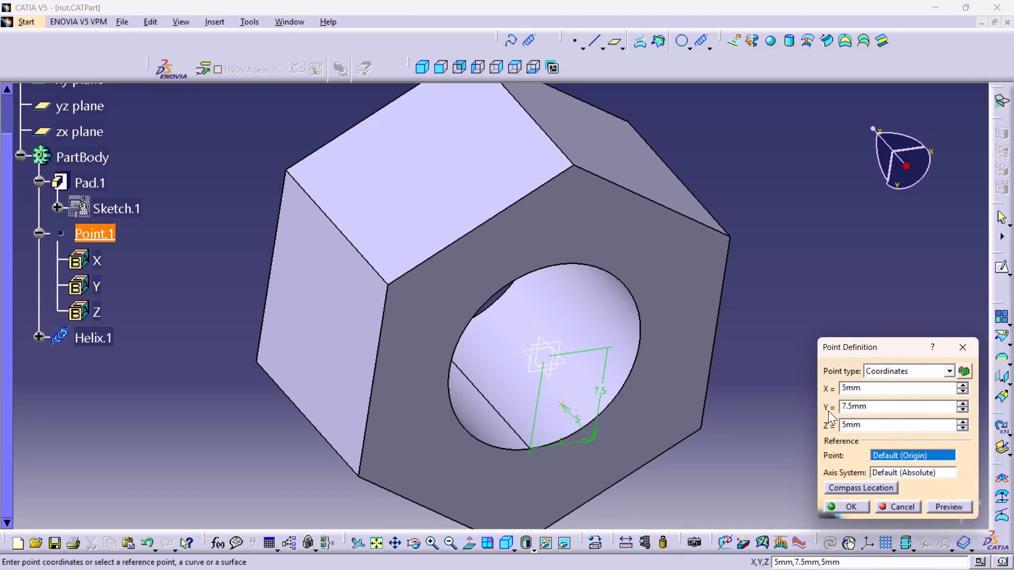
{"action": "key", "text": "minus"}
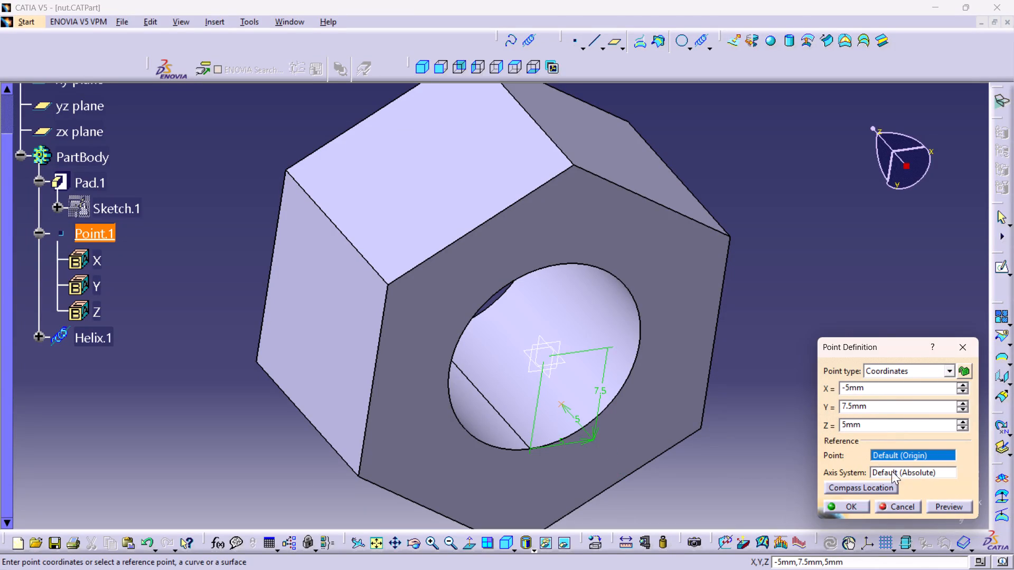
{"action": "left_click", "coordinate": [936, 503]}
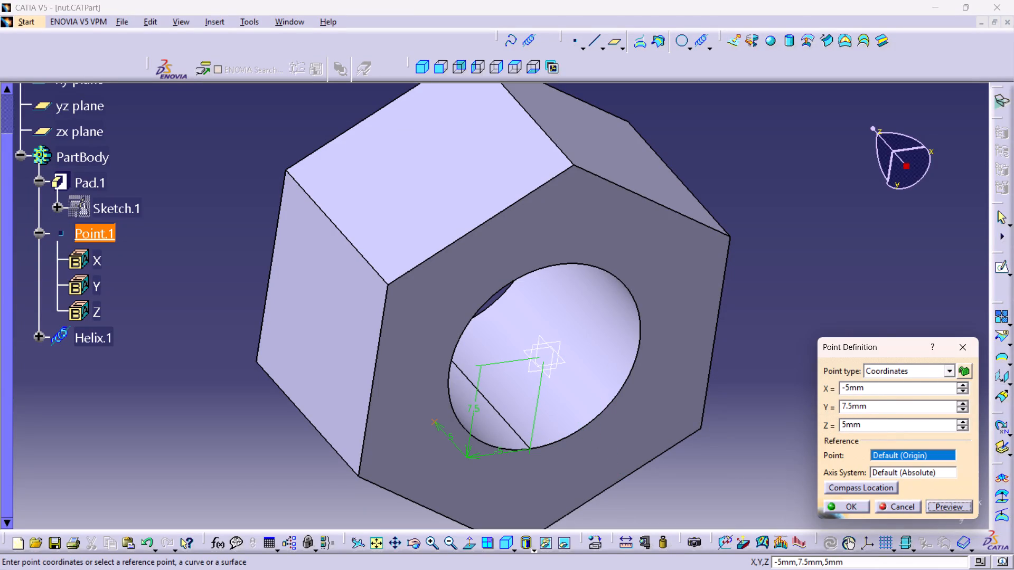
Set Point.1's Z coordinate to -5 mm, preview the helix start point below the nut and apply the change.
{"action": "middle_click_drag", "start_coordinate": [746, 298], "coordinate": [744, 298]}
{"action": "right_click_drag", "start_coordinate": [746, 298], "coordinate": [744, 298]}
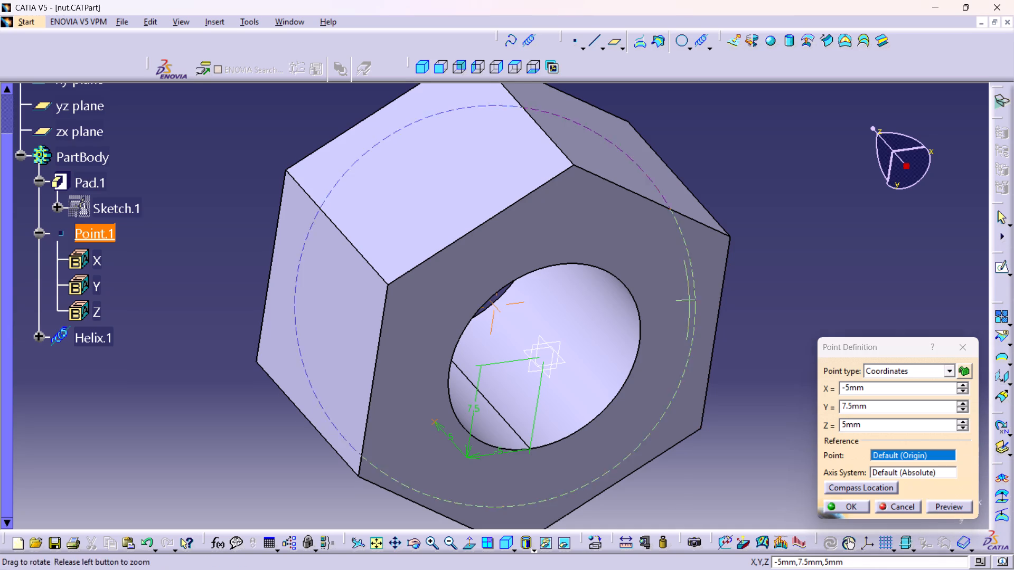
{"action": "right_click_drag", "start_coordinate": [744, 298], "coordinate": [679, 527]}
{"action": "middle_click_drag", "start_coordinate": [744, 298], "coordinate": [687, 518]}
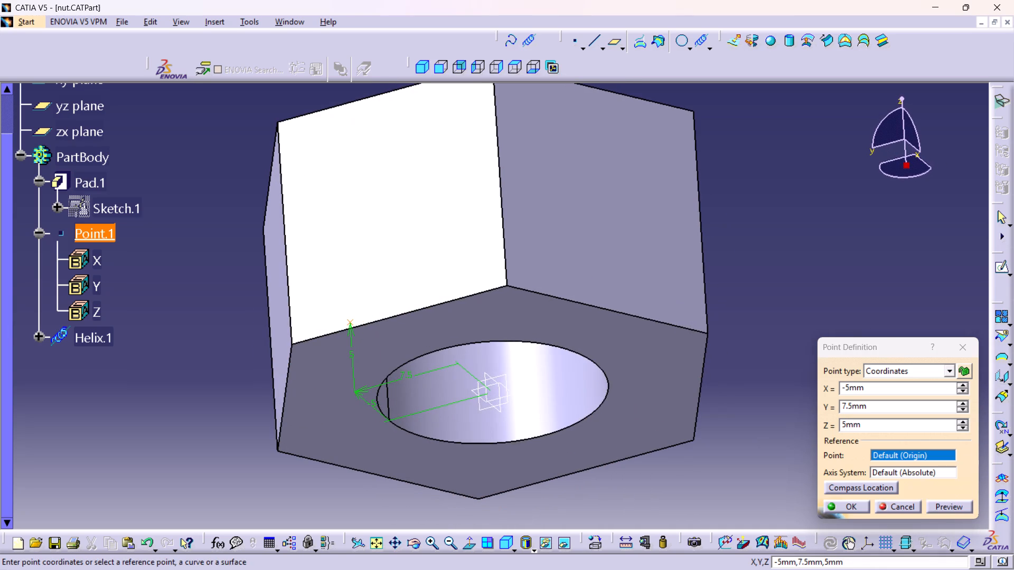
{"action": "middle_click_drag", "start_coordinate": [753, 294], "coordinate": [585, 387]}
{"action": "right_click_drag", "start_coordinate": [754, 294], "coordinate": [585, 404]}
{"action": "middle_click_drag", "start_coordinate": [585, 387], "coordinate": [585, 412]}
{"action": "right_click", "coordinate": [585, 387]}
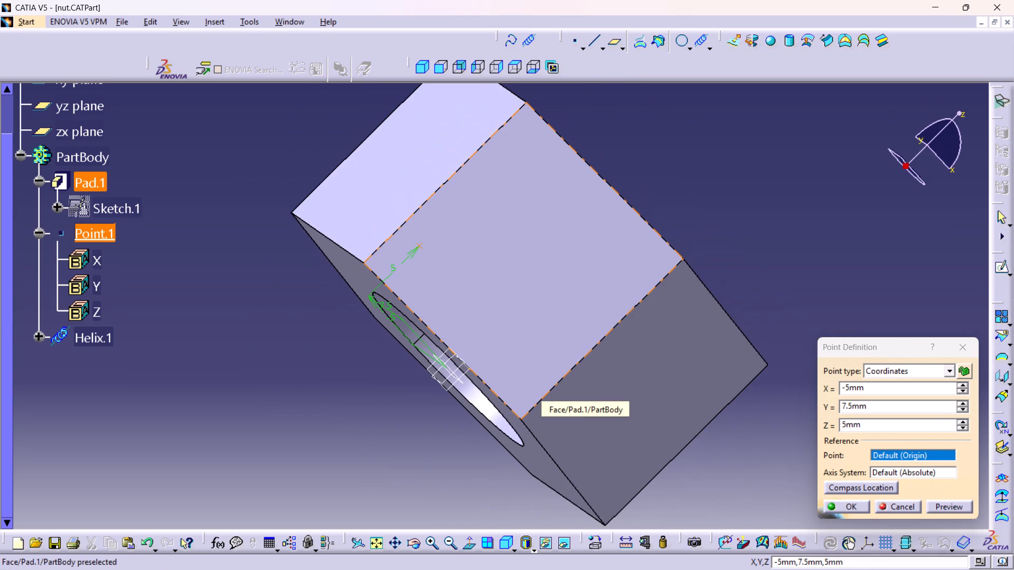
{"action": "middle_click_drag", "start_coordinate": [585, 412], "coordinate": [585, 413]}
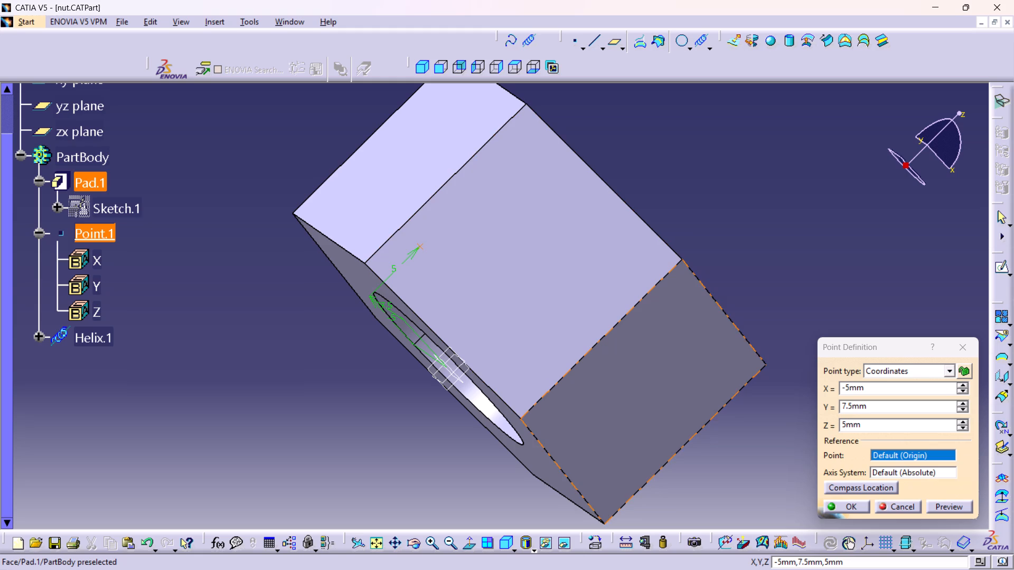
{"action": "left_click", "coordinate": [843, 426]}
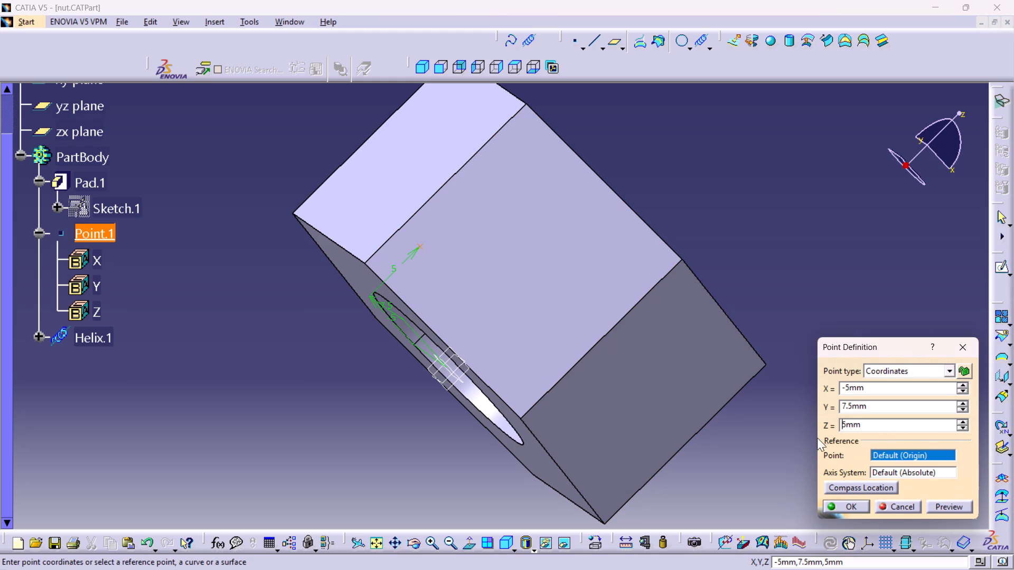
{"action": "key", "text": "minus"}
{"action": "left_click", "coordinate": [944, 503]}
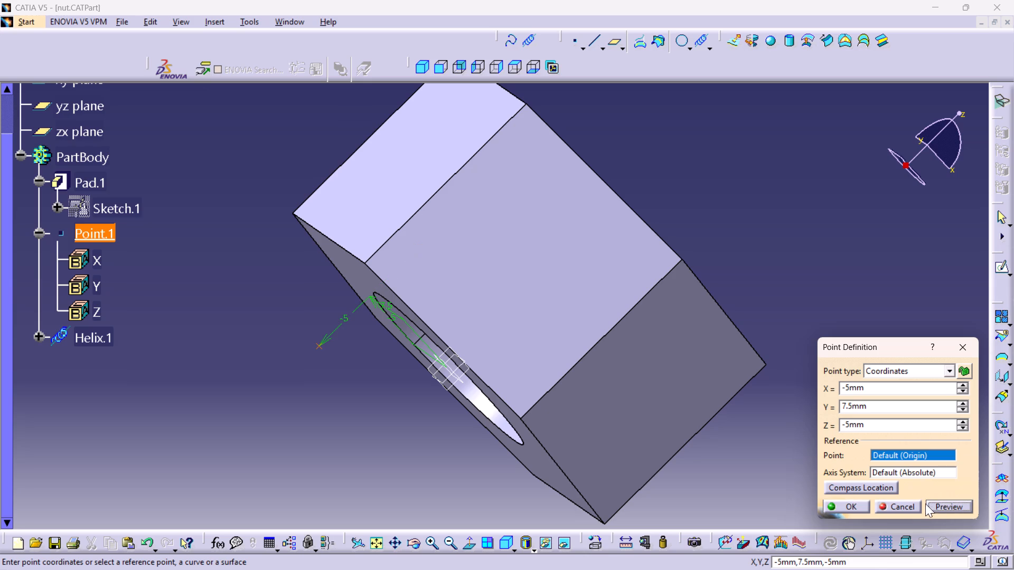
{"action": "left_click", "coordinate": [860, 506]}
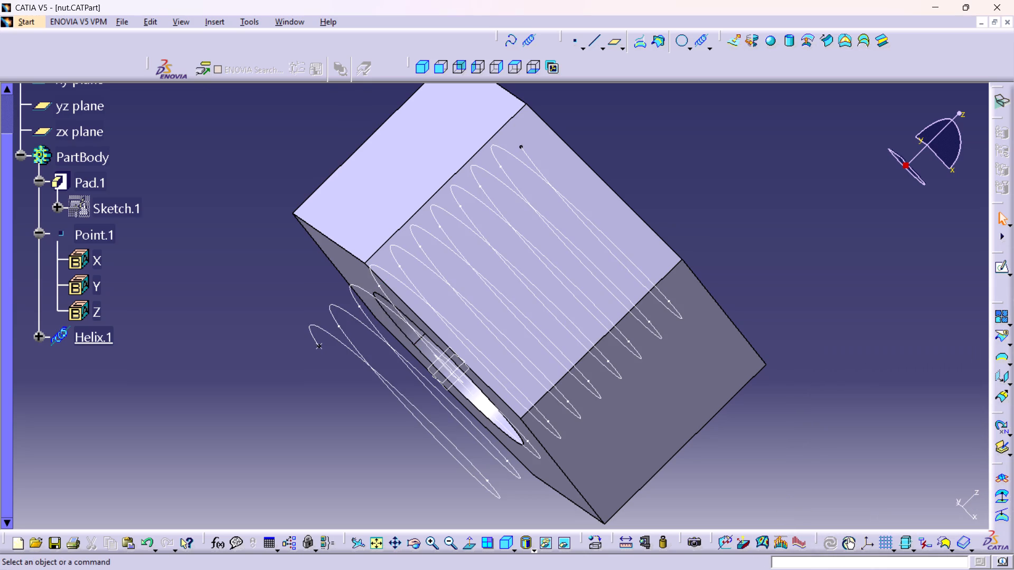
Set the height of Helix.1 to 25 mm.
{"action": "double_click", "coordinate": [395, 388]}
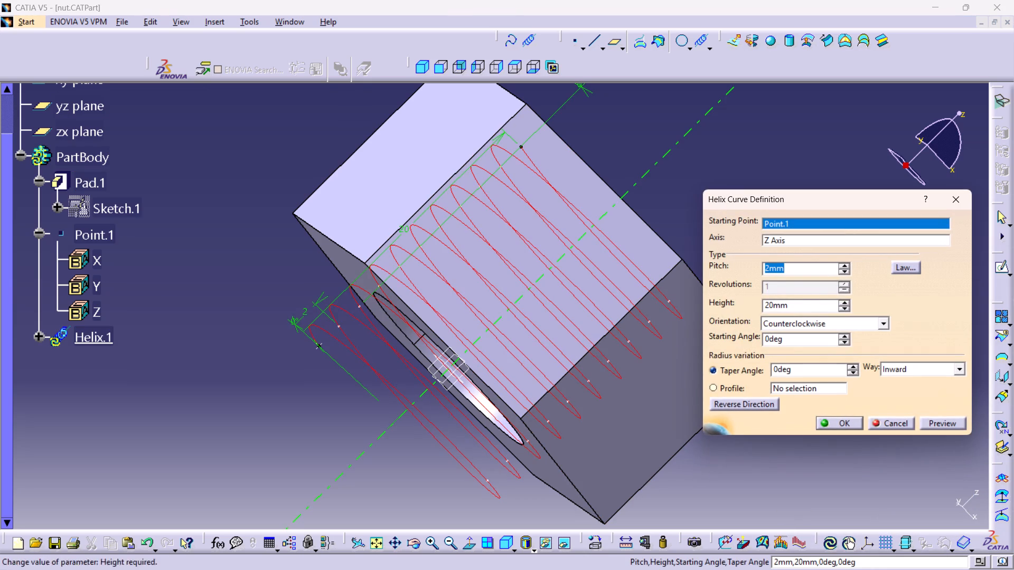
{"action": "left_click_drag", "start_coordinate": [795, 309], "coordinate": [693, 333]}
{"action": "key", "text": "2"}
{"action": "key", "text": "5"}
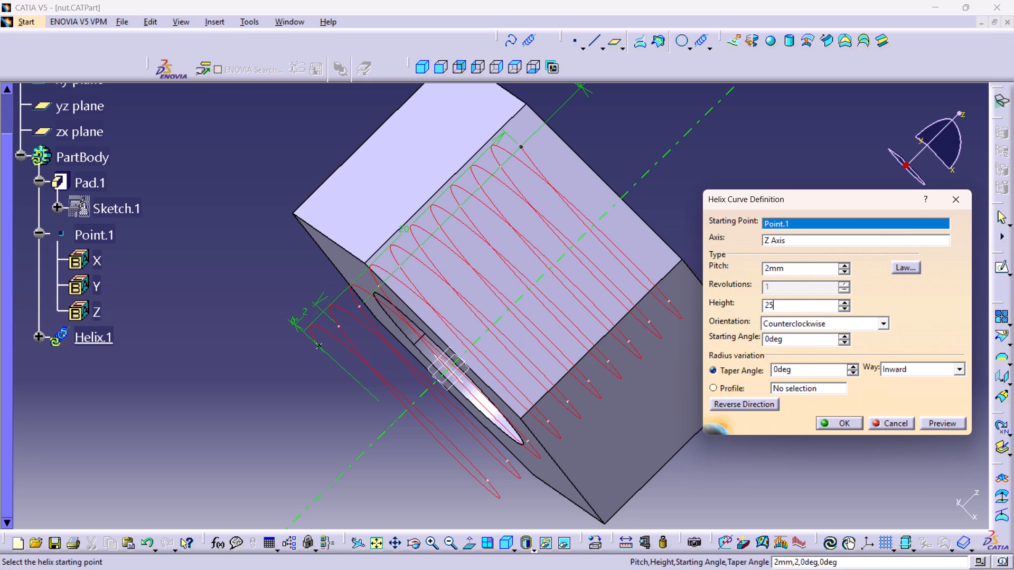
{"action": "left_click", "coordinate": [831, 421]}
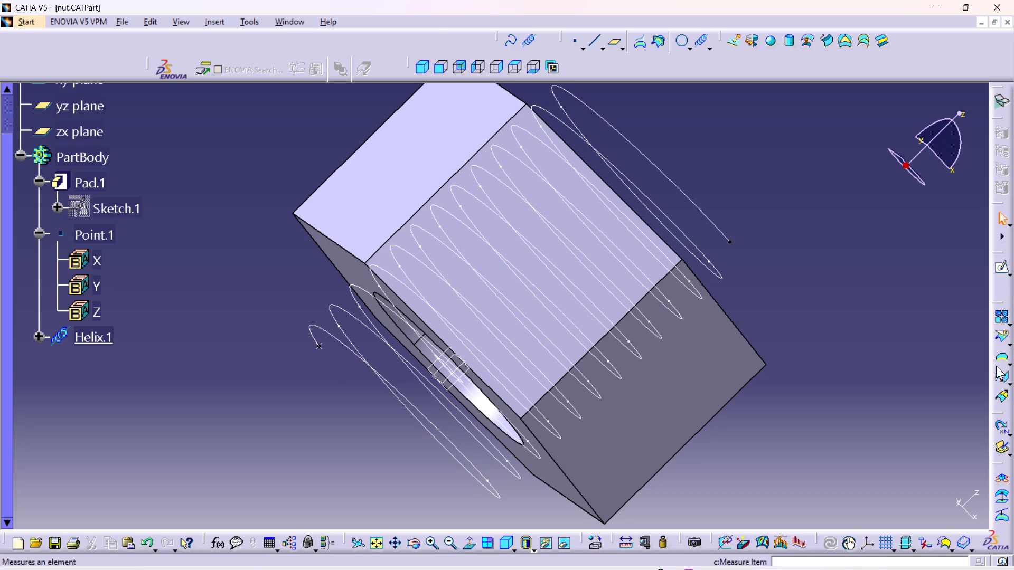
{"action": "left_click", "coordinate": [0, 428]}
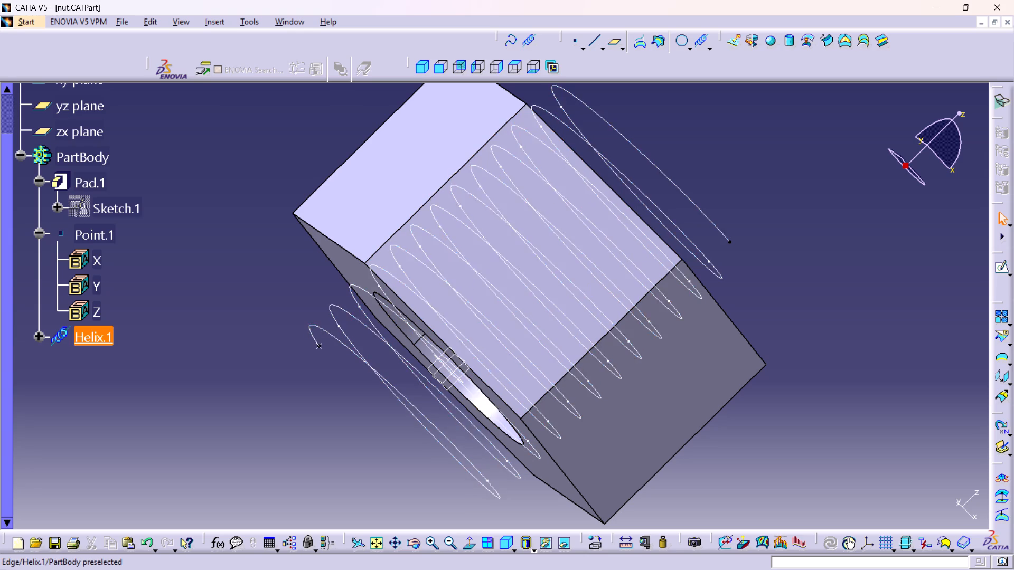
Create a reference plane offset 20 mm from the yz plane.
{"action": "left_click", "coordinate": [506, 547]}
{"action": "middle_click_drag", "start_coordinate": [508, 458], "coordinate": [466, 311]}
{"action": "right_click_drag", "start_coordinate": [508, 458], "coordinate": [466, 311]}
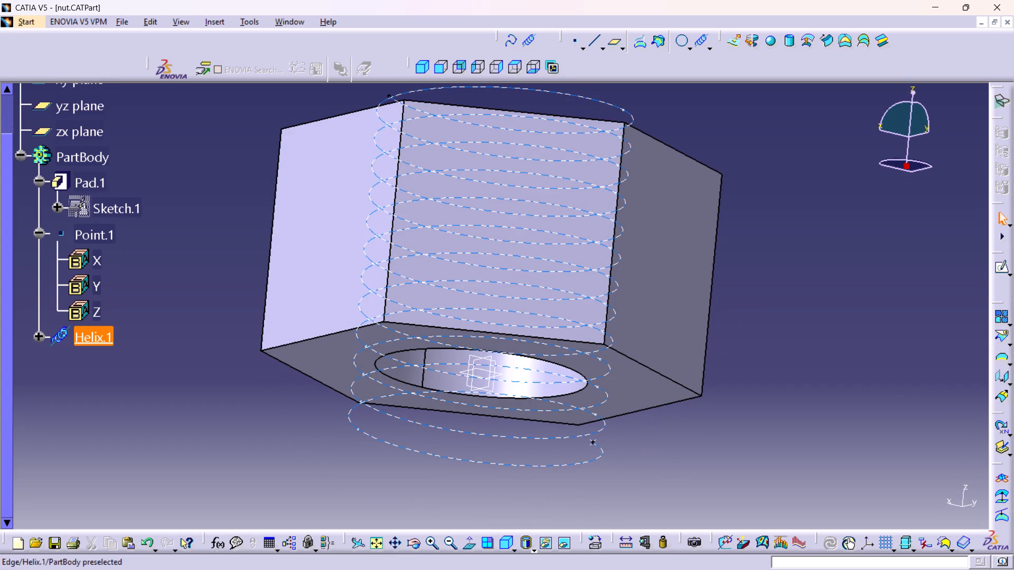
{"action": "left_click", "coordinate": [487, 386]}
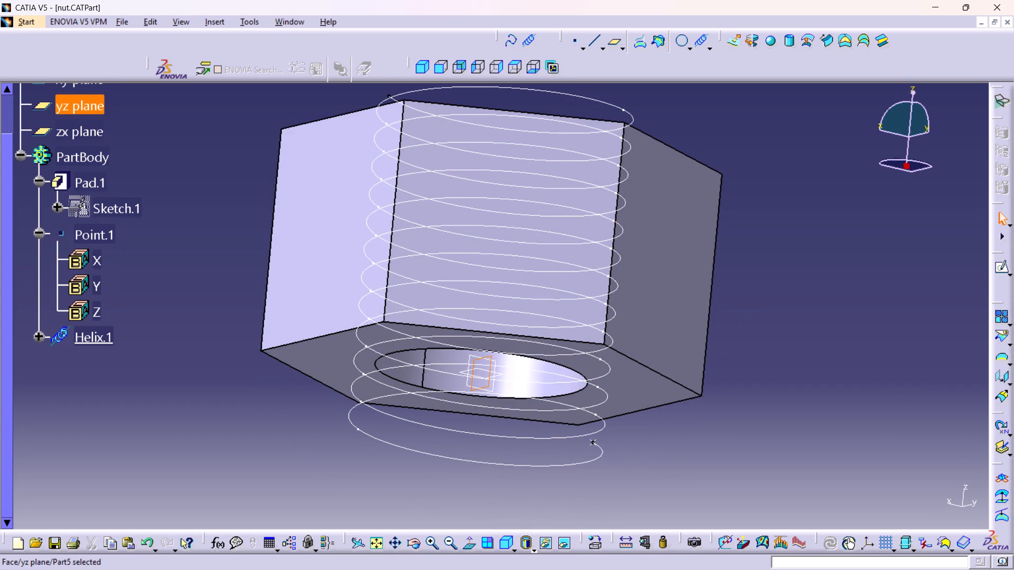
{"action": "left_click", "coordinate": [614, 41]}
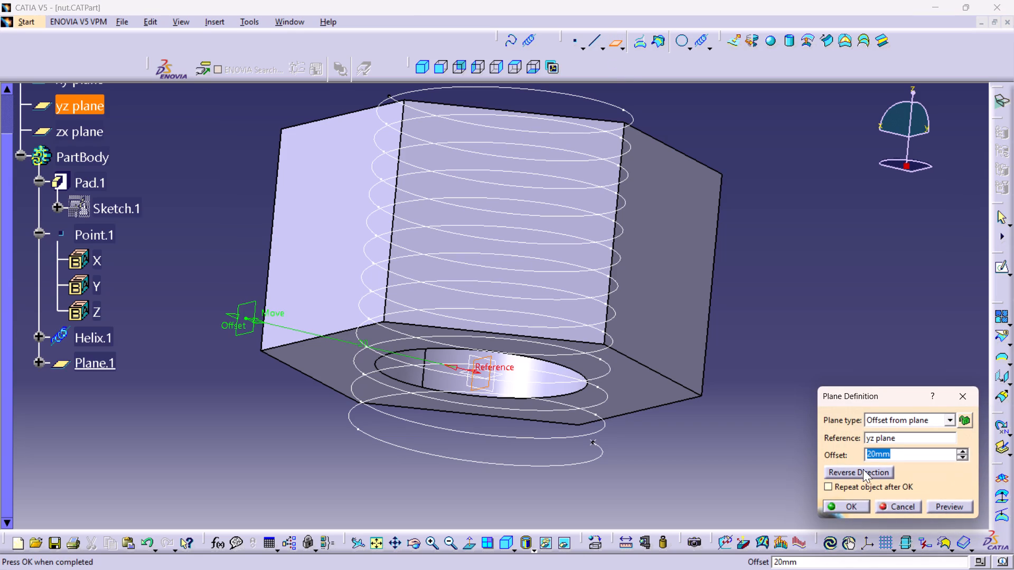
{"action": "left_click", "coordinate": [850, 506]}
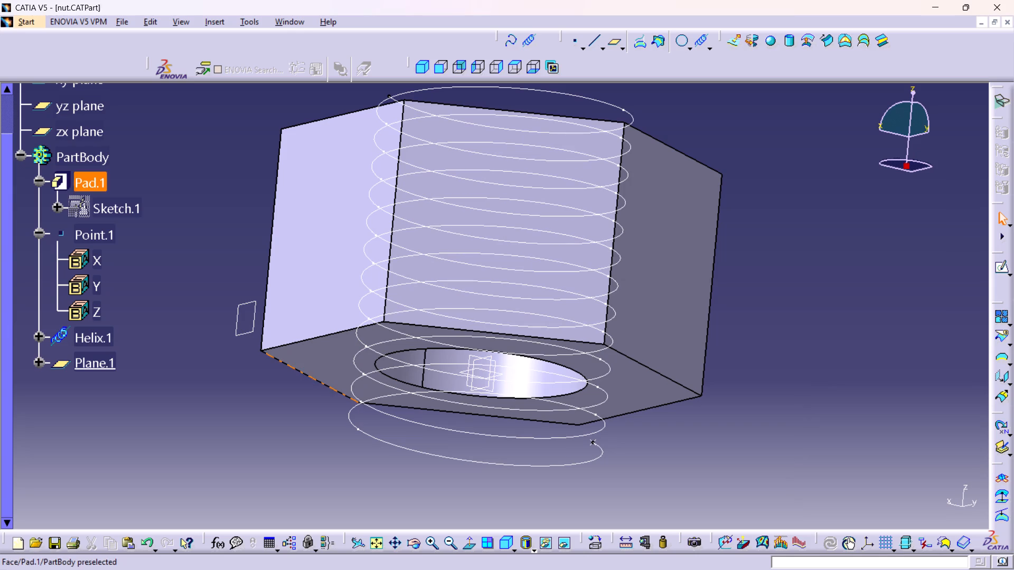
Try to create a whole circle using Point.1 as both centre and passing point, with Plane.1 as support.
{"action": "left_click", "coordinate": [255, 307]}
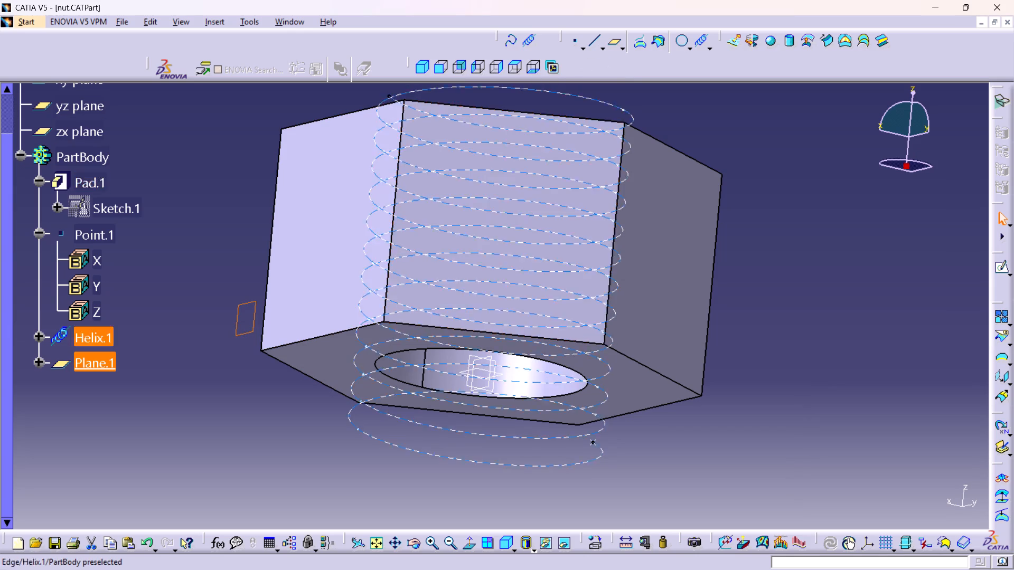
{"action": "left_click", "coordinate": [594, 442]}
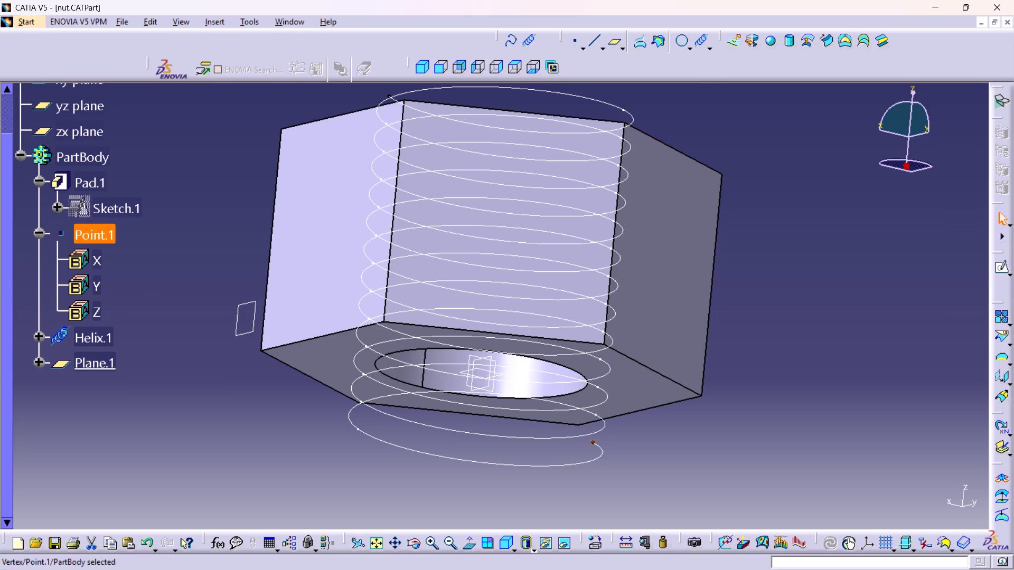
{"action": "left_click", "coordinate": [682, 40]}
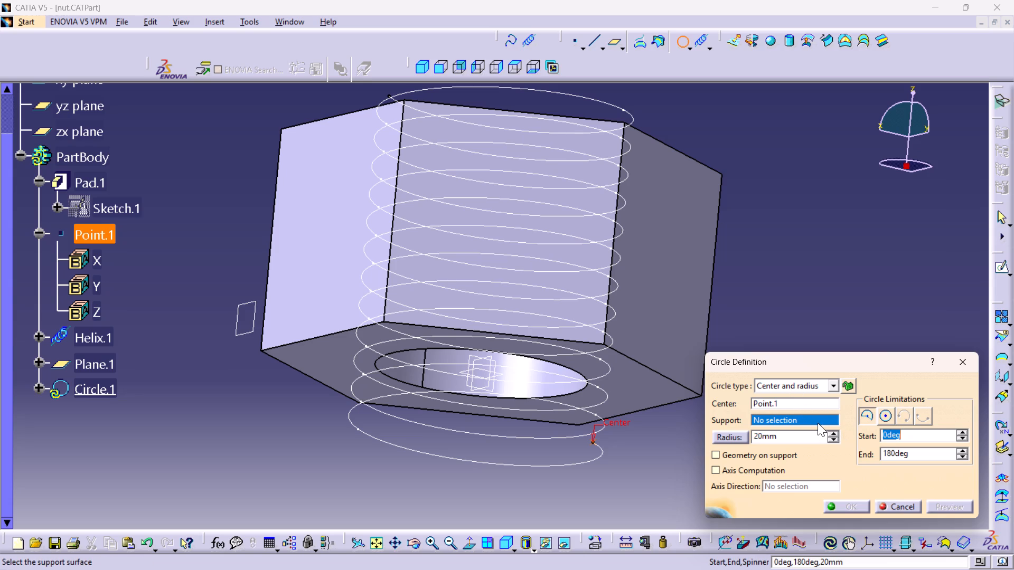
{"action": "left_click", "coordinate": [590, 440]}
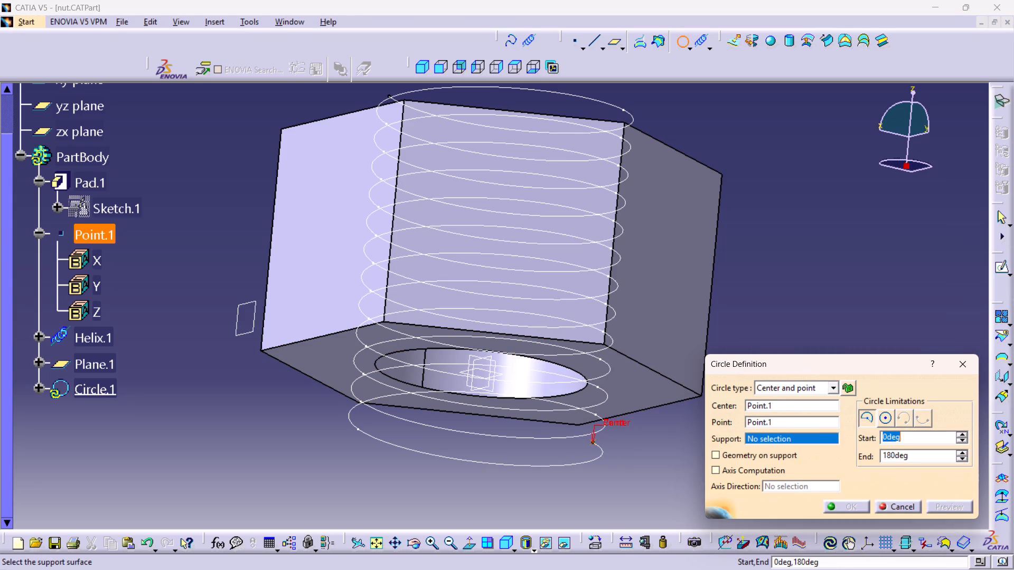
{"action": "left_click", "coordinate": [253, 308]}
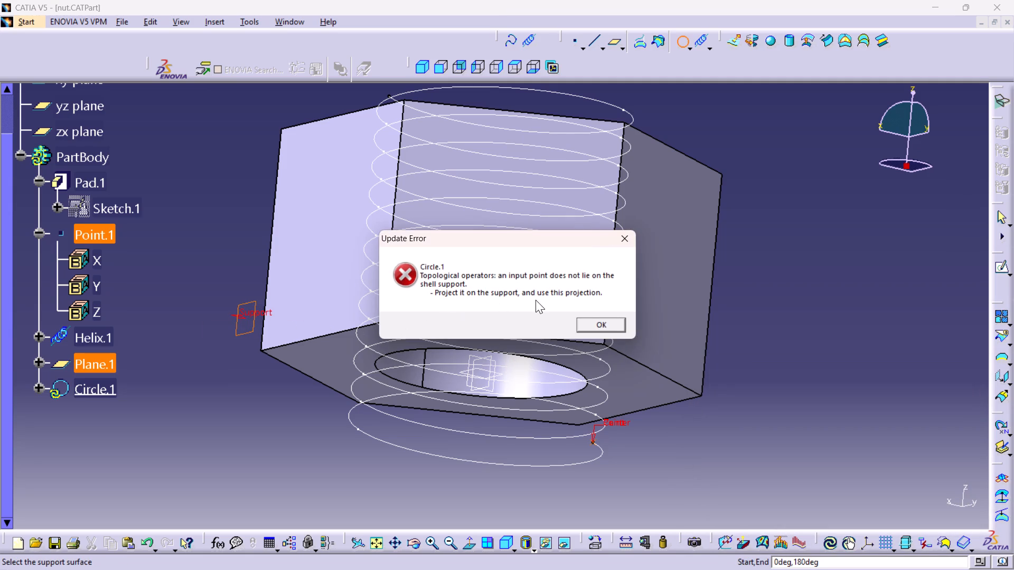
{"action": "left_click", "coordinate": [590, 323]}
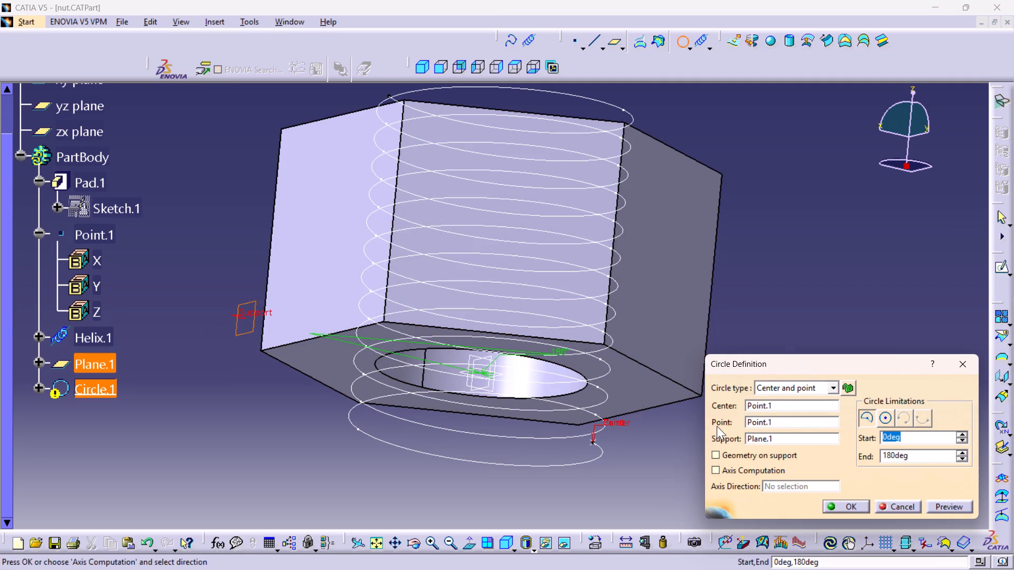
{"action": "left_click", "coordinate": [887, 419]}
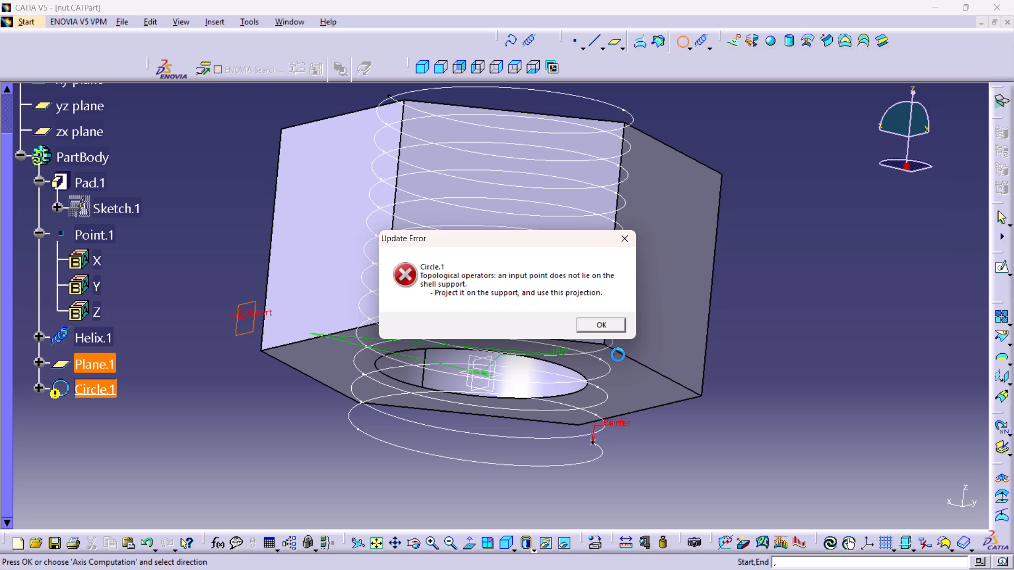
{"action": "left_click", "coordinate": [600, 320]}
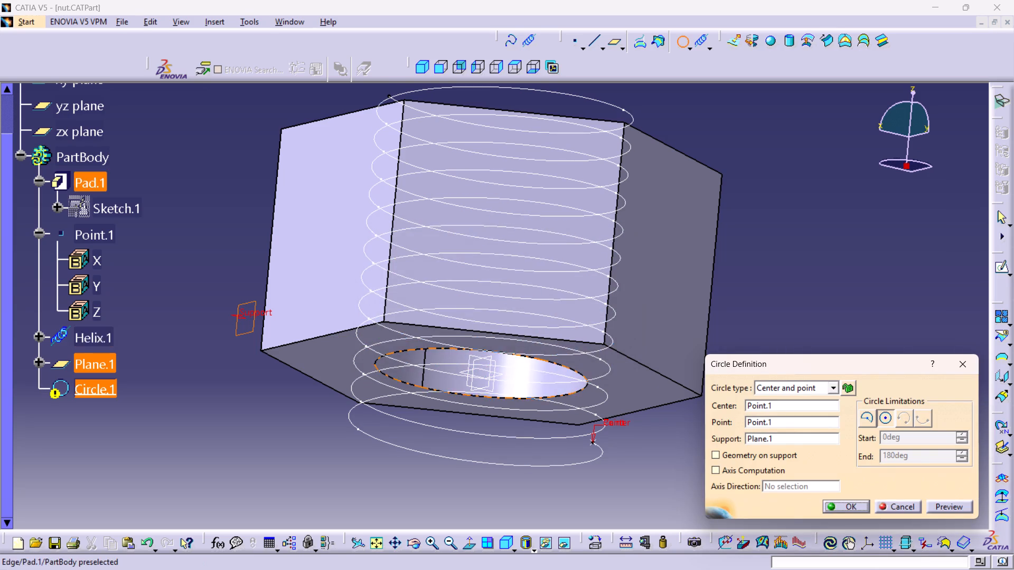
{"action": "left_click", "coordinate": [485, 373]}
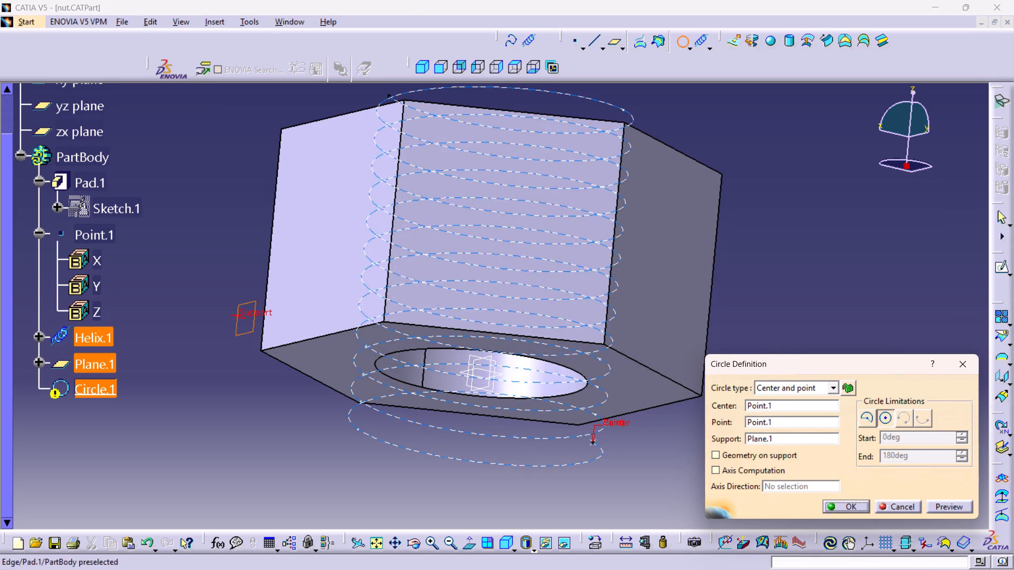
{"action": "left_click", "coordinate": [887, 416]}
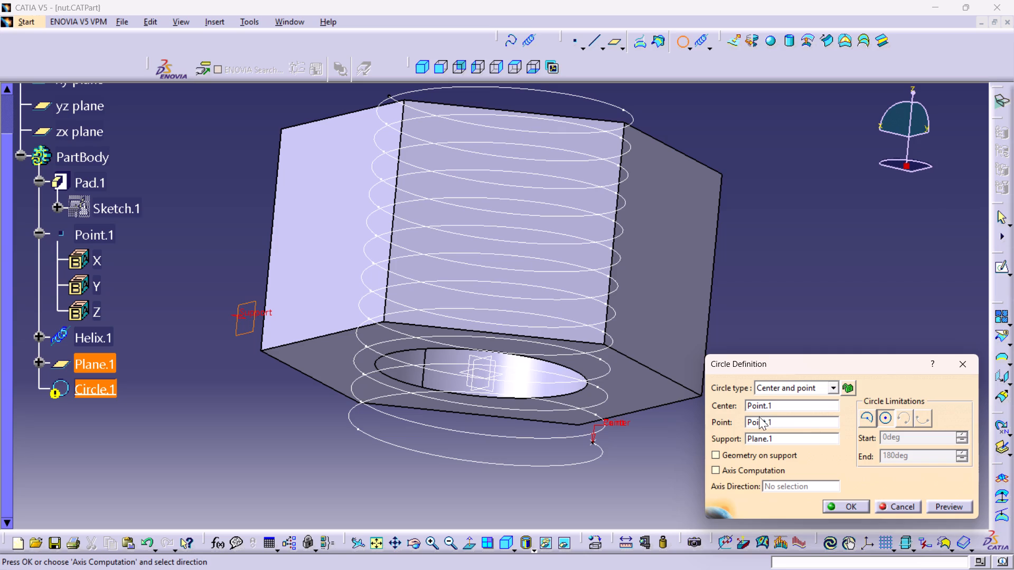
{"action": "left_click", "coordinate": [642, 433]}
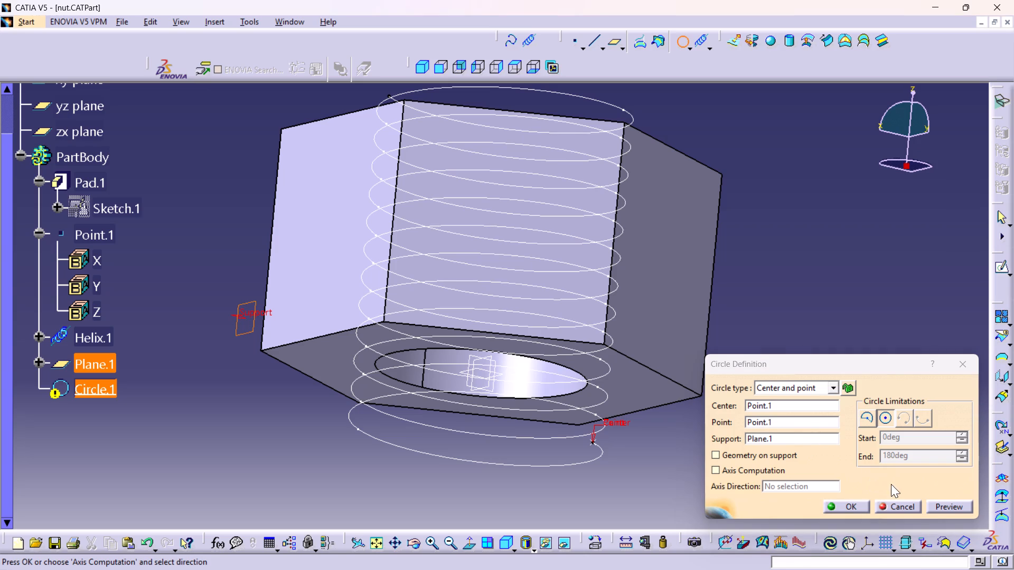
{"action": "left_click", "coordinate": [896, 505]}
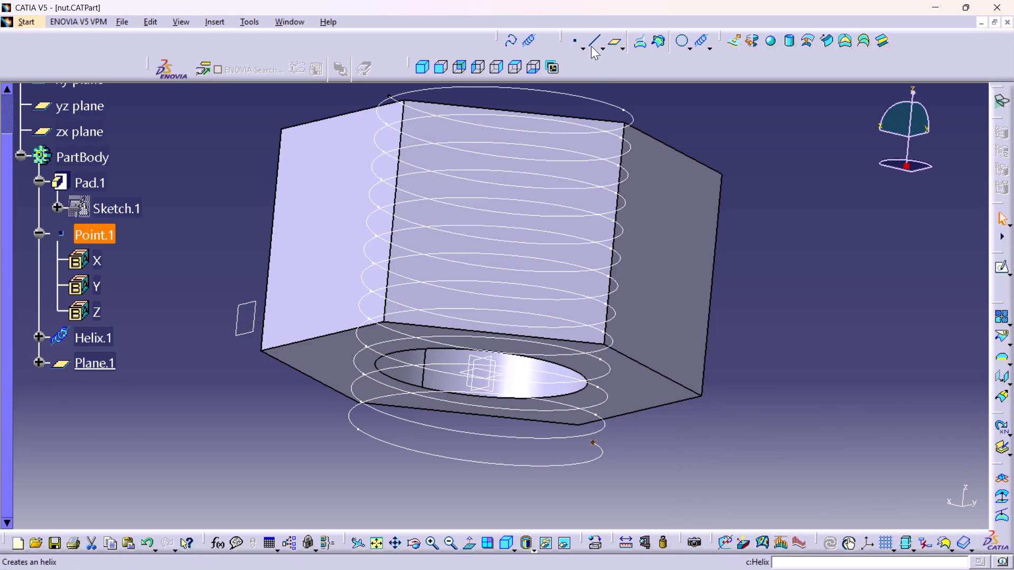
Create a whole circle of 0.5 mm radius centred on Point.1 at the helix start, with the xy plane as support.
{"action": "left_click", "coordinate": [685, 40]}
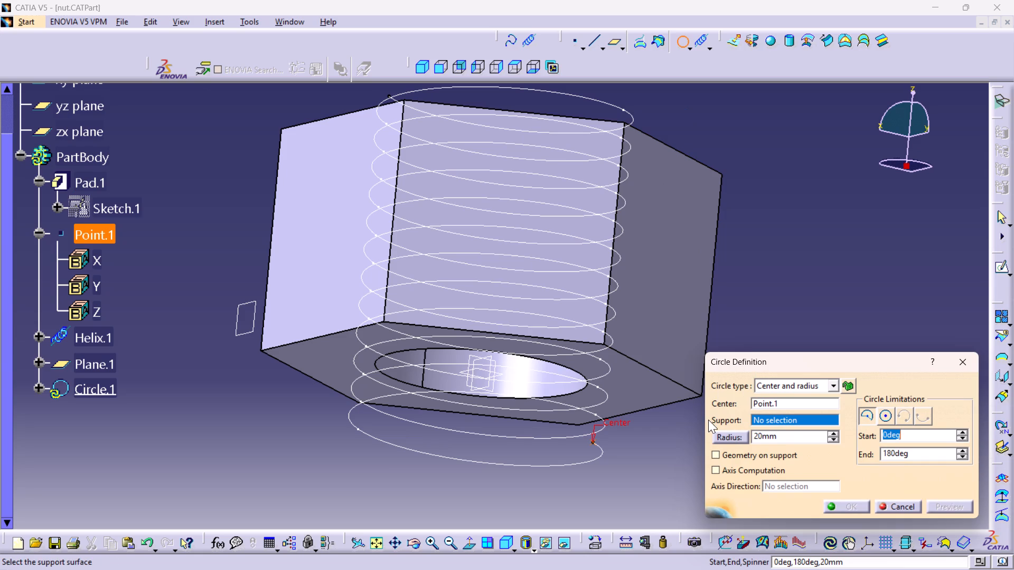
{"action": "left_click", "coordinate": [498, 373]}
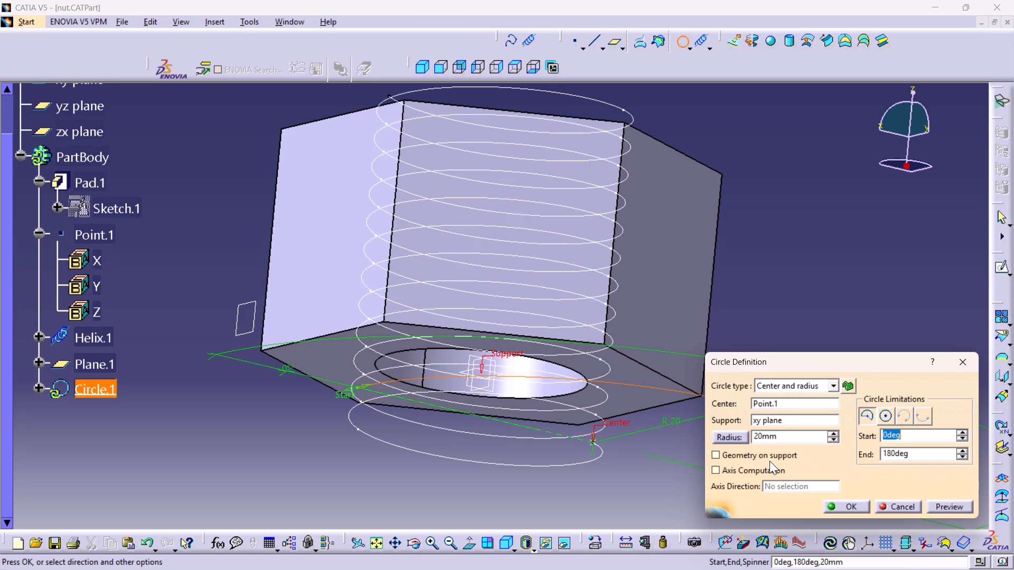
{"action": "left_click", "coordinate": [885, 415]}
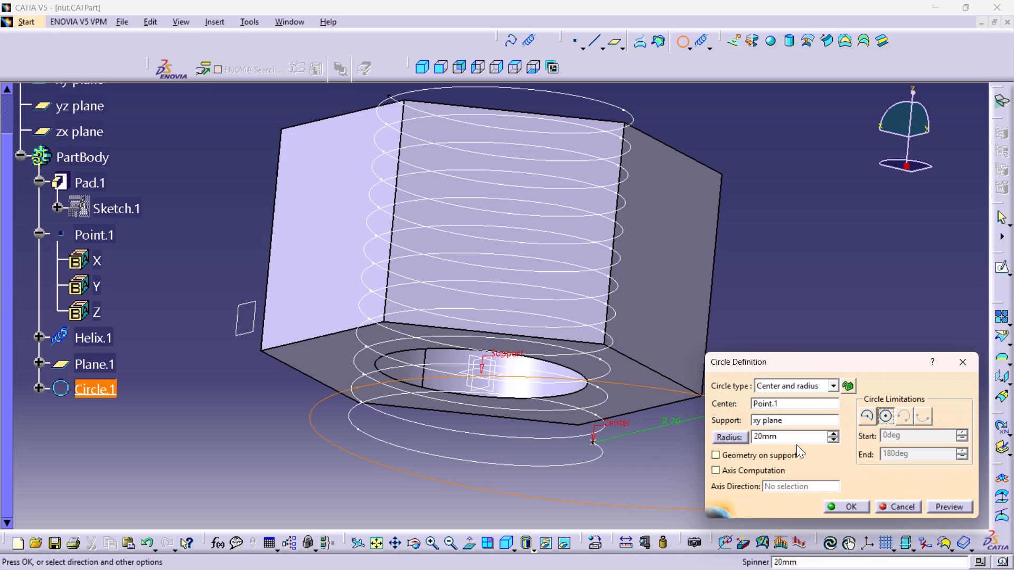
{"action": "left_click_drag", "start_coordinate": [795, 437], "coordinate": [745, 456]}
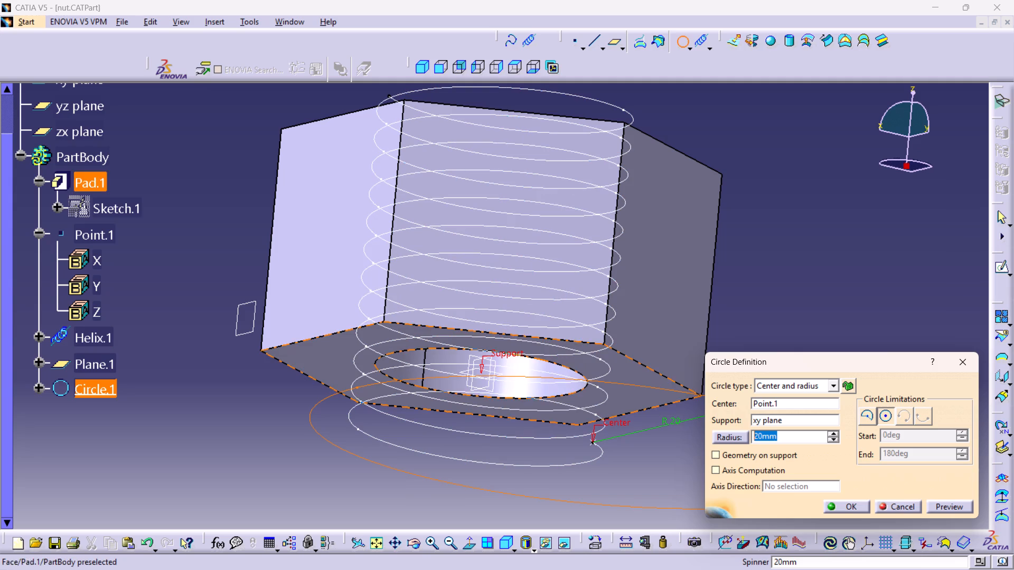
{"action": "type", "text": "0.5"}
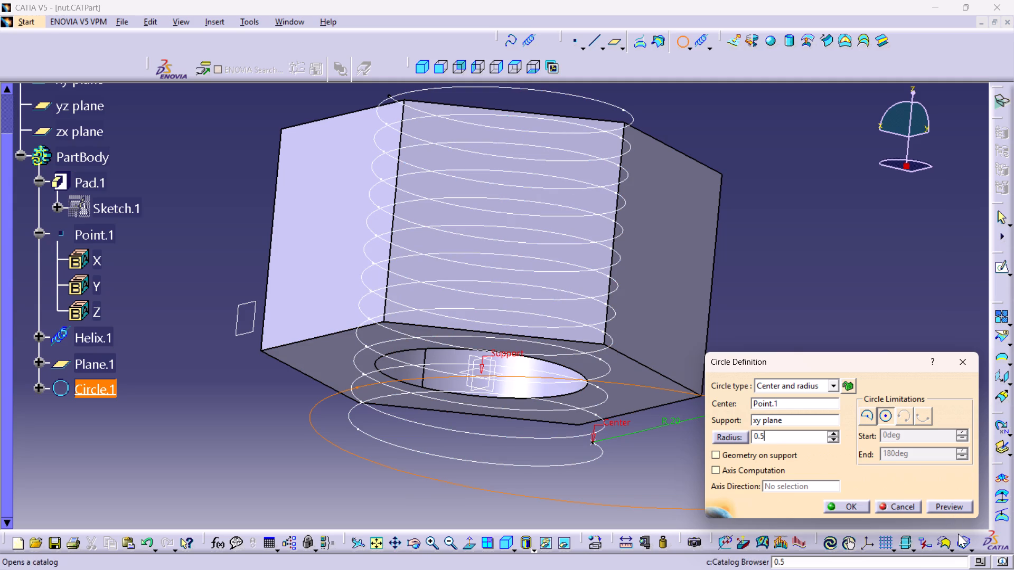
{"action": "left_click", "coordinate": [954, 508]}
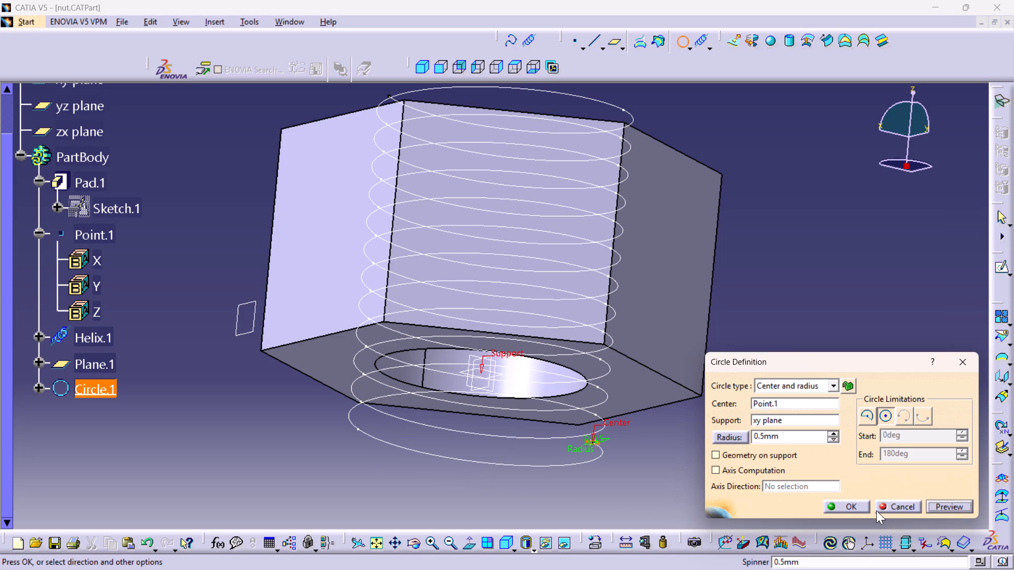
{"action": "left_click", "coordinate": [852, 508]}
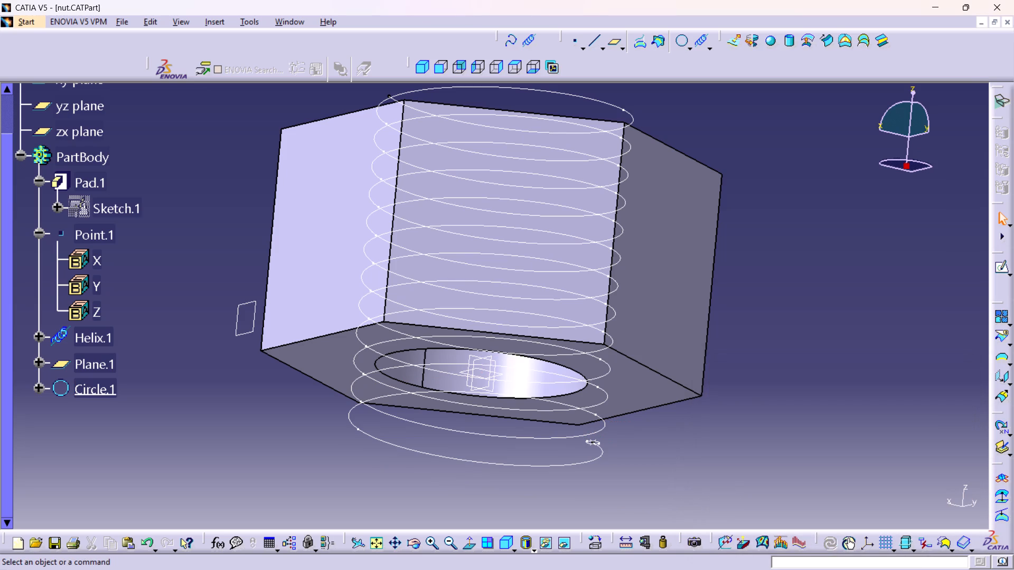
Undo the creation of the 0.5 mm-radius circle at the helix start.
{"action": "middle_click_drag", "start_coordinate": [645, 470], "coordinate": [616, 389]}
{"action": "right_click", "coordinate": [645, 470]}
{"action": "middle_click_drag", "start_coordinate": [599, 415], "coordinate": [446, 128]}
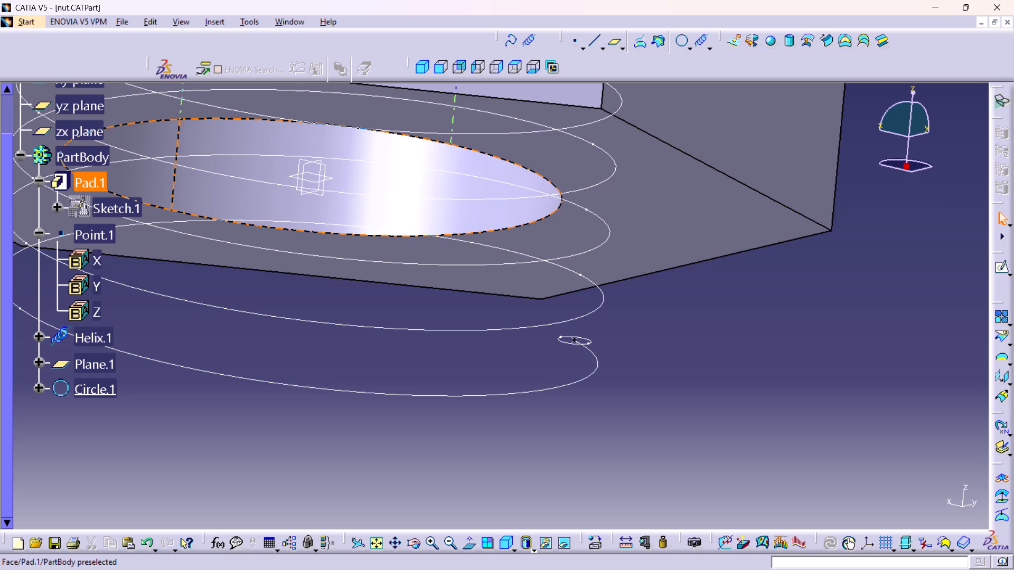
{"action": "middle_click_drag", "start_coordinate": [580, 347], "coordinate": [568, 267]}
{"action": "right_click", "coordinate": [580, 347]}
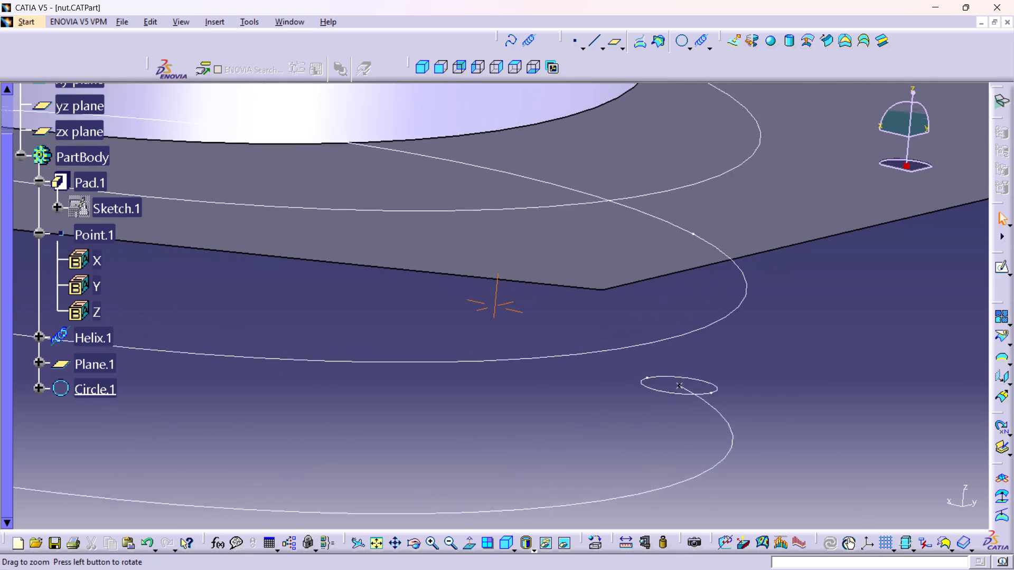
{"action": "middle_click_drag", "start_coordinate": [568, 267], "coordinate": [567, 264]}
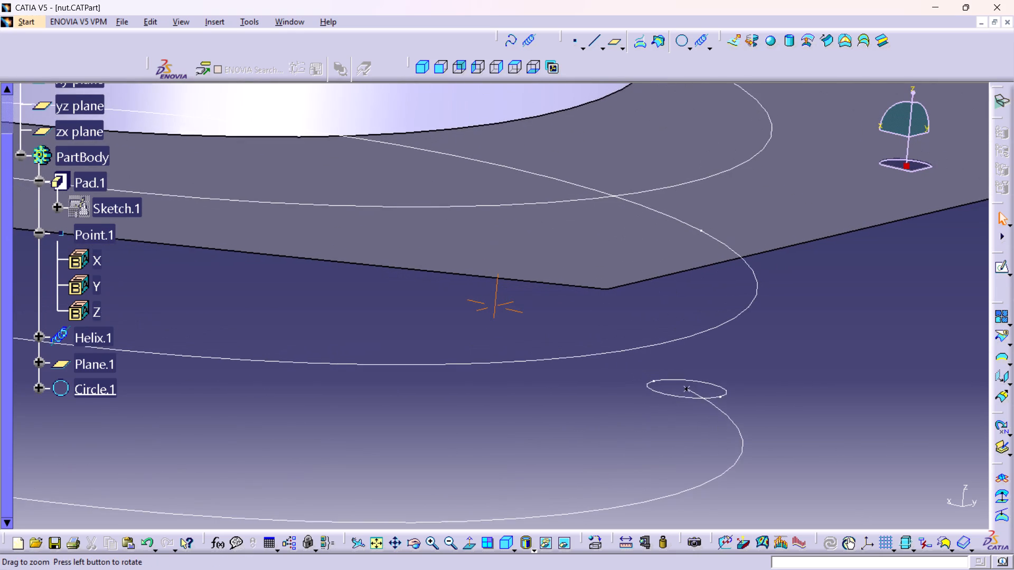
{"action": "middle_click_drag", "start_coordinate": [567, 264], "coordinate": [595, 398]}
{"action": "right_click", "coordinate": [567, 264]}
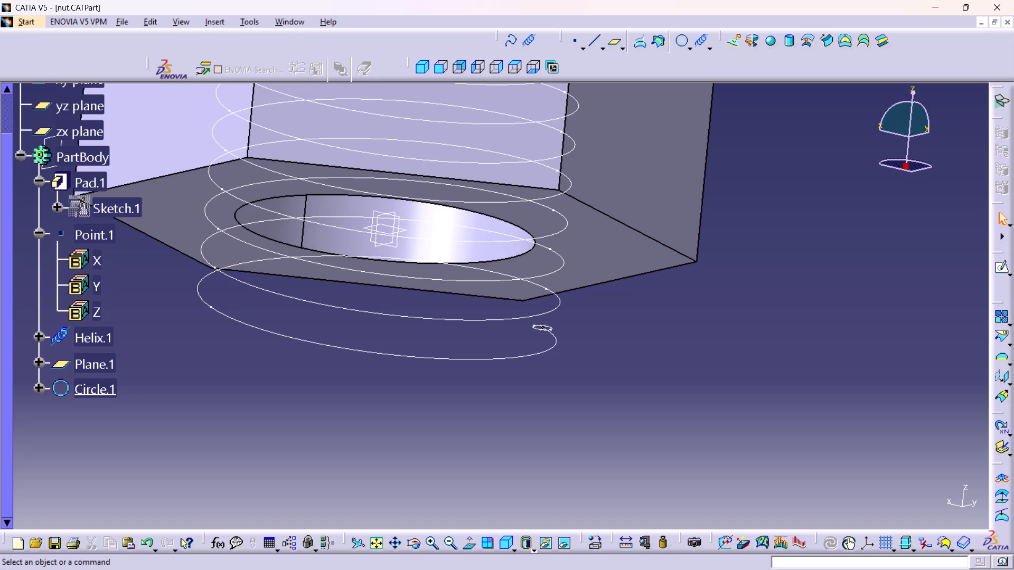
{"action": "key", "text": "ctrl+z"}
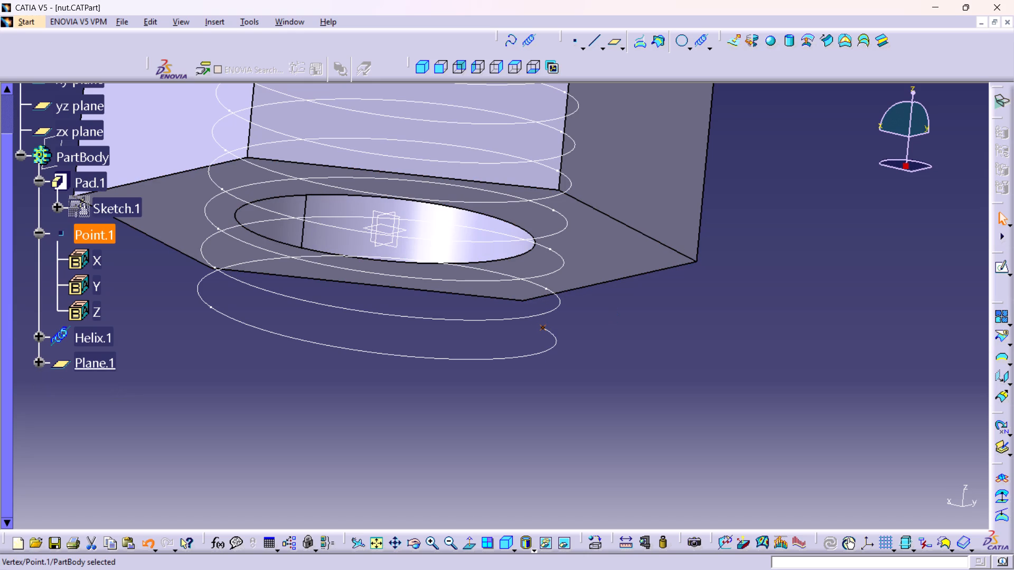
Open the definition of Point.1 at the helix start to review its coordinates, leaving the values as they are.
{"action": "double_click", "coordinate": [544, 326]}
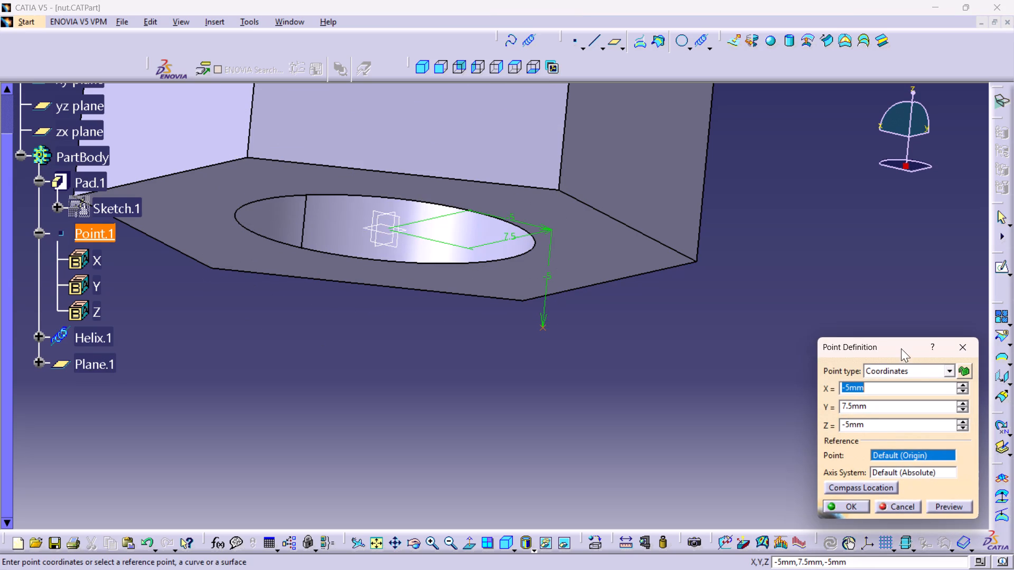
{"action": "left_click", "coordinate": [839, 507]}
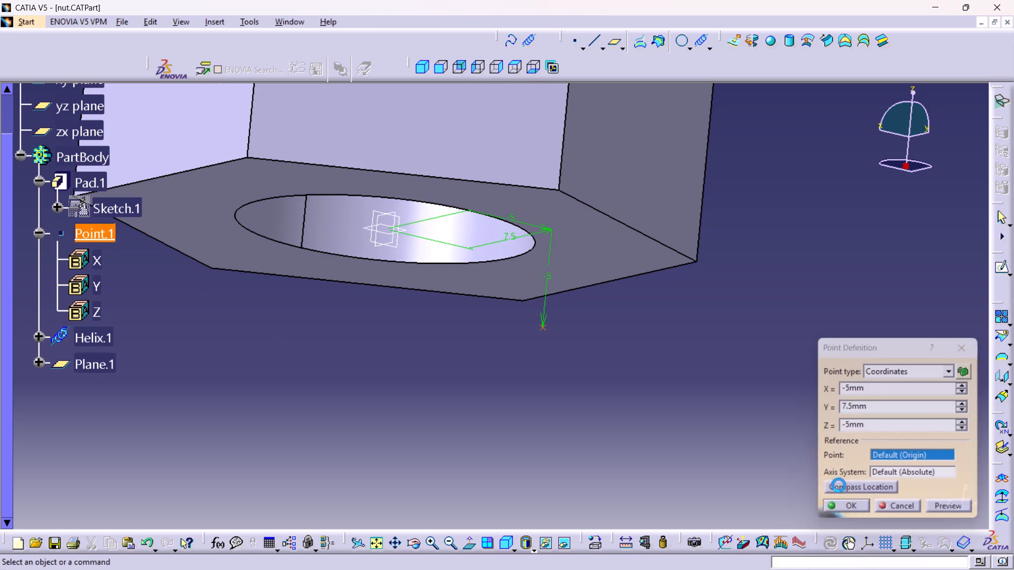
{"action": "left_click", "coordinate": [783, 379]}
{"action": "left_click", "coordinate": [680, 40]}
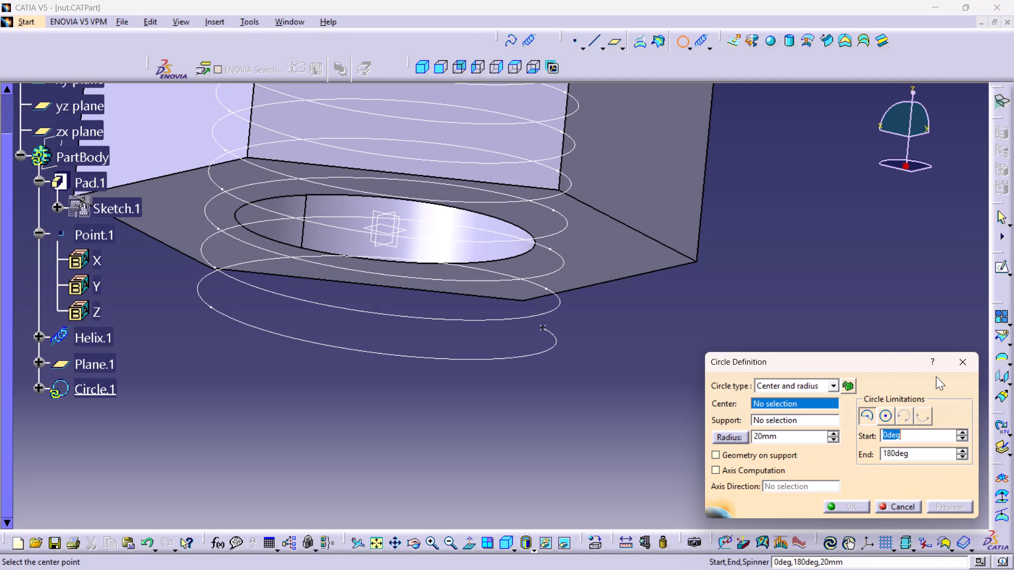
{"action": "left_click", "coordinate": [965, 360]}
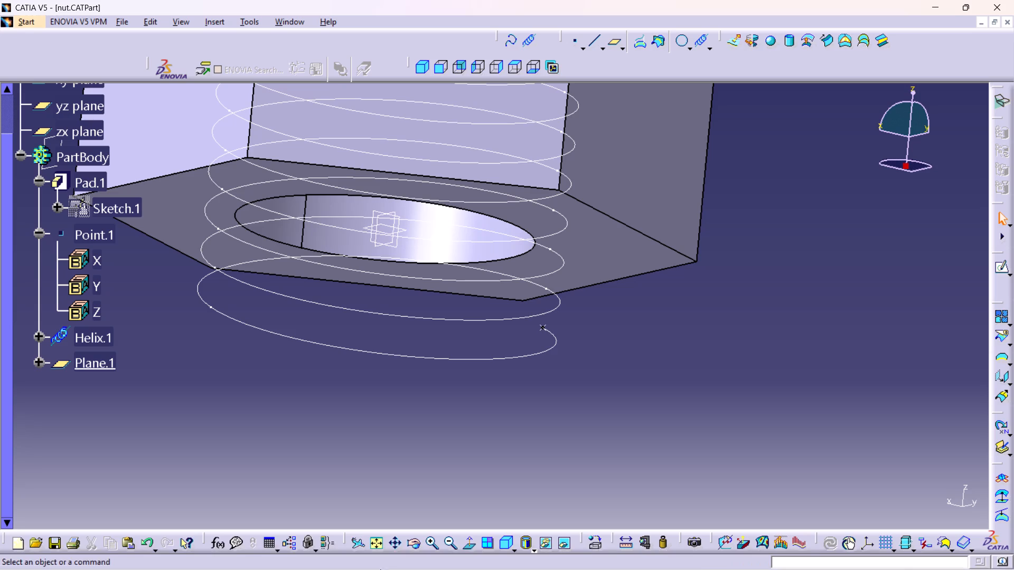
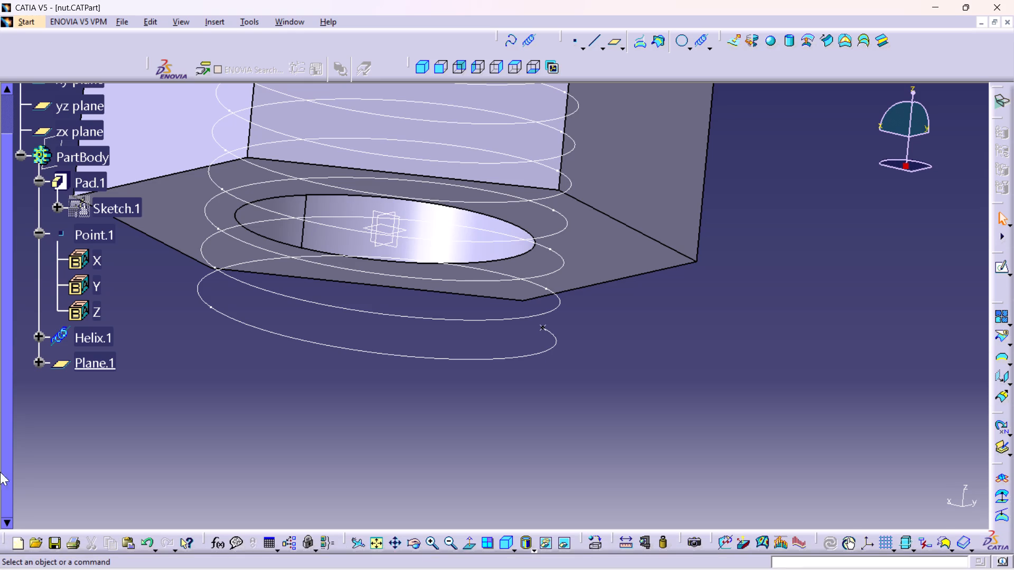
Open the definition of Point.1 at the helix start again to review its coordinates, keeping the values as they are.
{"action": "middle_click_drag", "start_coordinate": [666, 334], "coordinate": [670, 377]}
{"action": "right_click", "coordinate": [667, 332]}
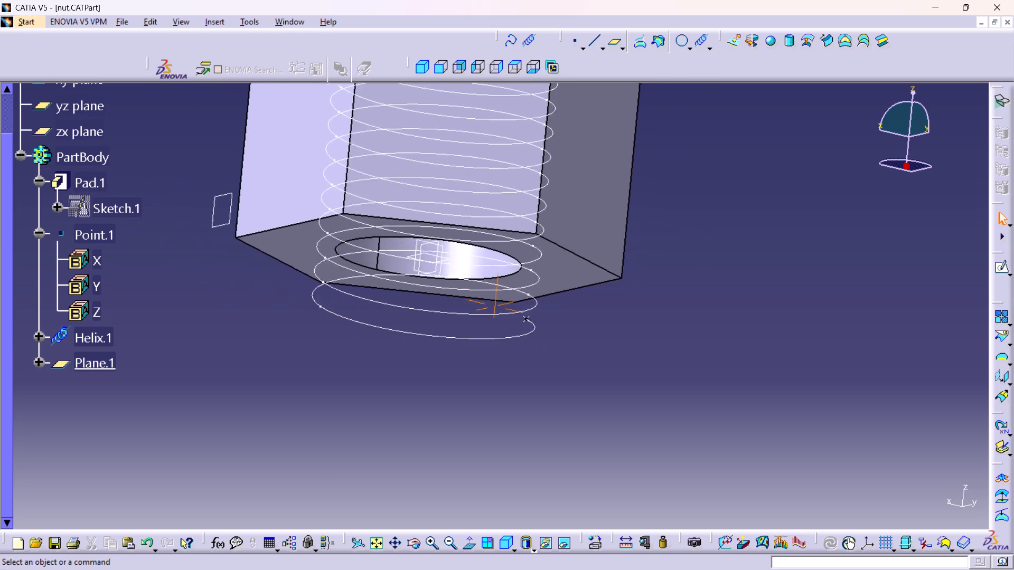
{"action": "middle_click_drag", "start_coordinate": [670, 377], "coordinate": [670, 406]}
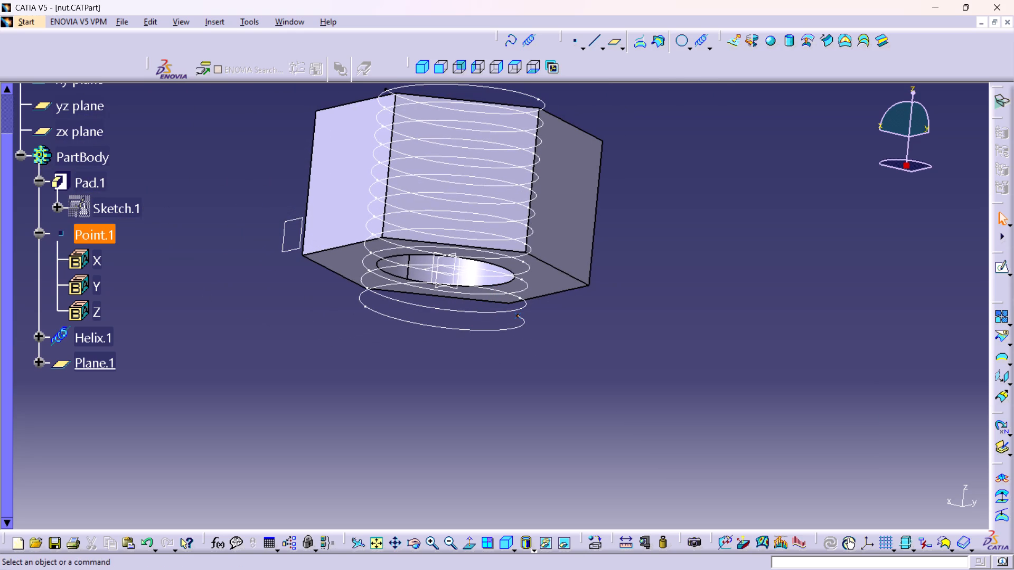
{"action": "double_click", "coordinate": [516, 315]}
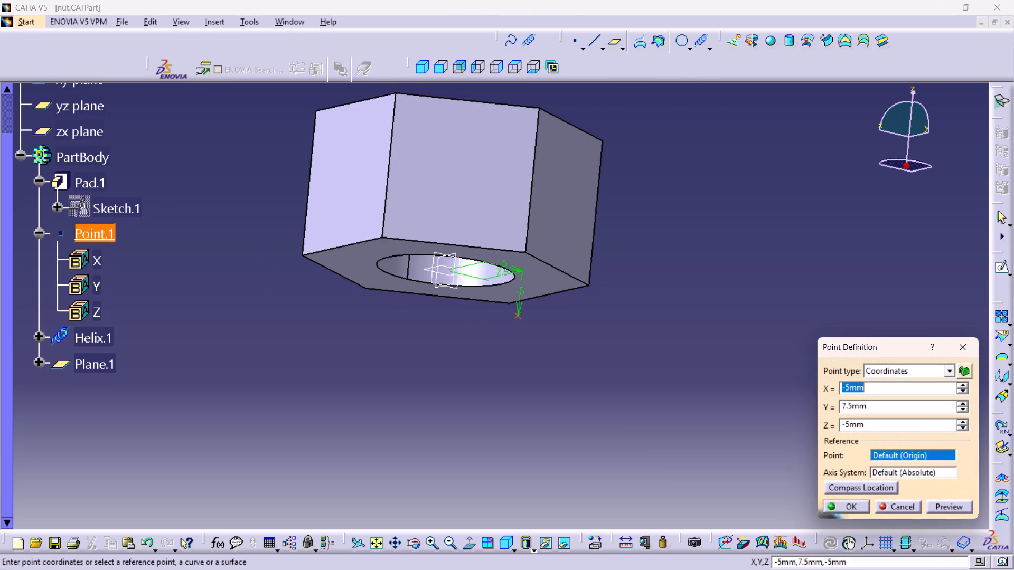
{"action": "left_click", "coordinate": [844, 501]}
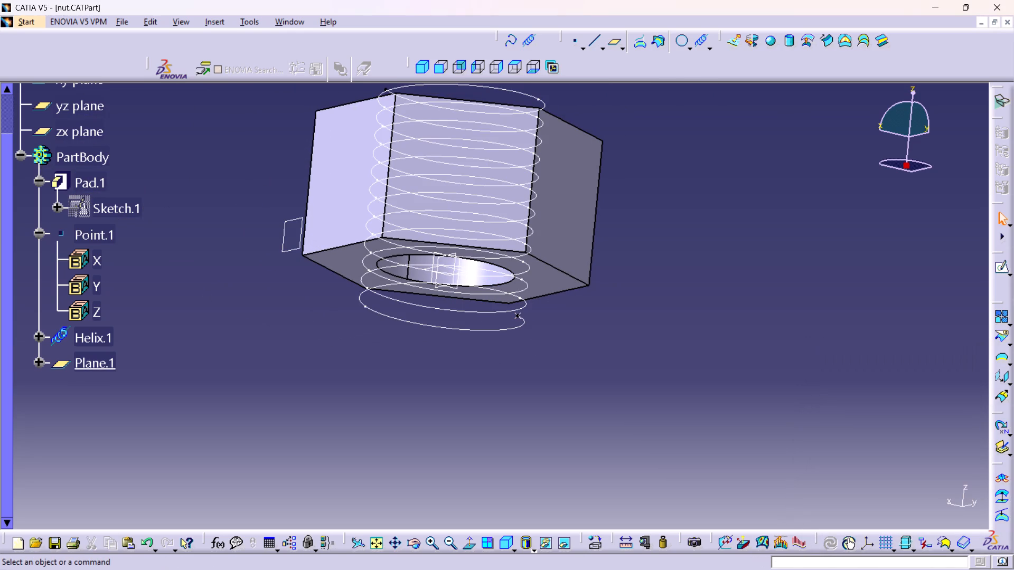
Create a whole circle of 0.5 mm radius centred on Point.1 at the helix start, with Plane.1 as support.
{"action": "left_click", "coordinate": [518, 317]}
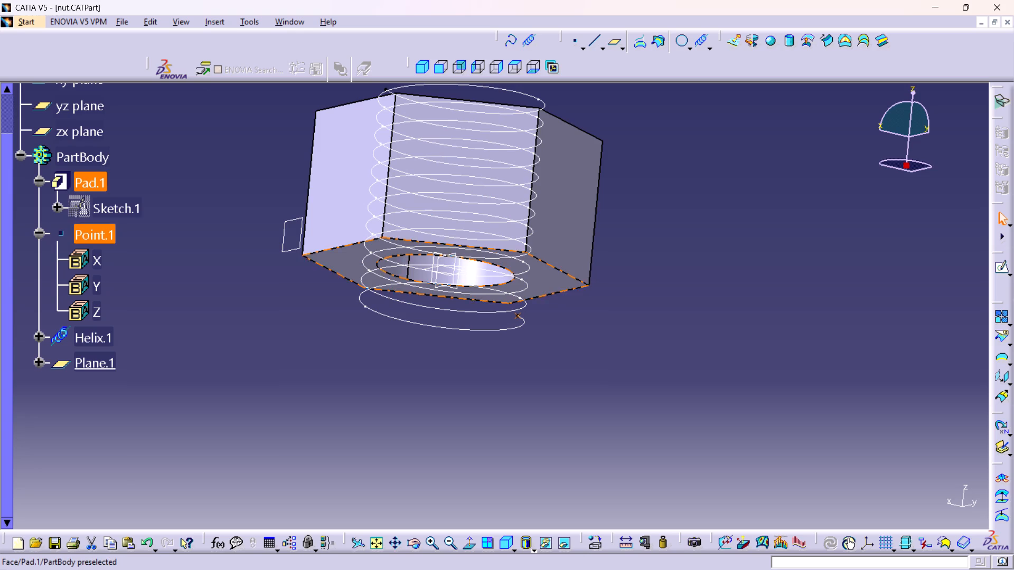
{"action": "left_click", "coordinate": [686, 37]}
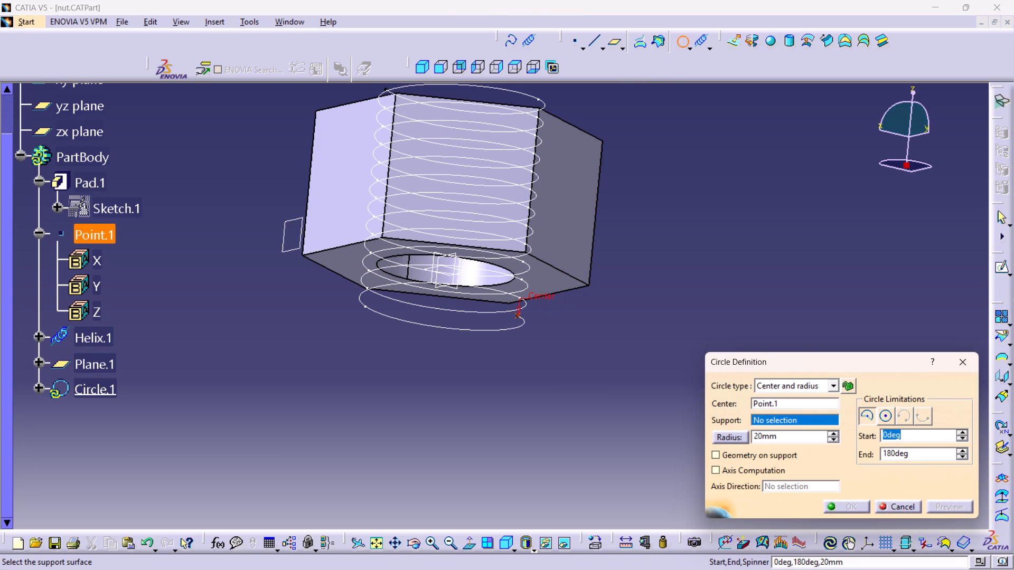
{"action": "left_click", "coordinate": [300, 241]}
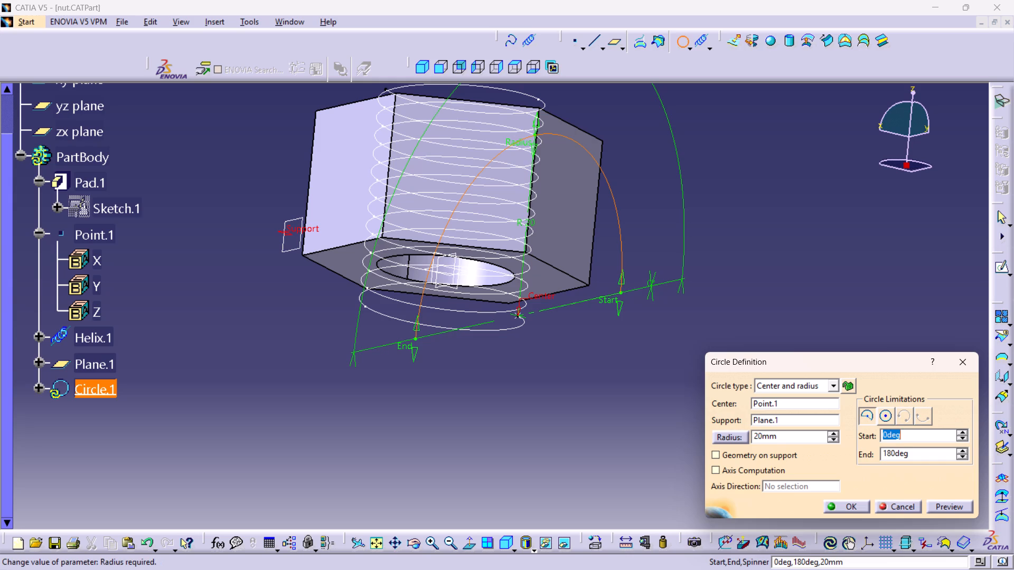
{"action": "left_click_drag", "start_coordinate": [775, 439], "coordinate": [746, 448]}
{"action": "type", "text": "0.5"}
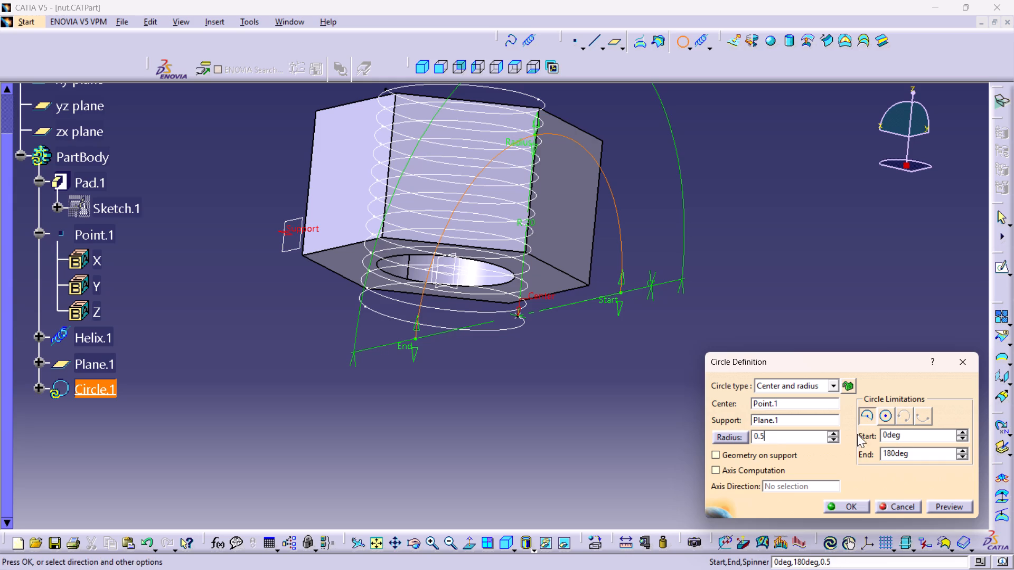
{"action": "left_click", "coordinate": [881, 415]}
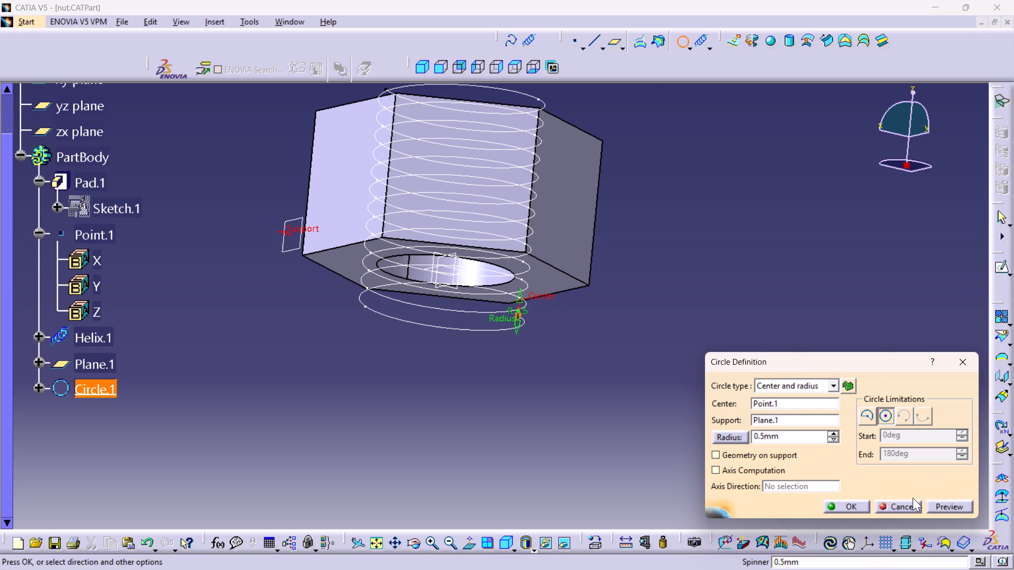
{"action": "middle_click_drag", "start_coordinate": [533, 374], "coordinate": [491, 233]}
{"action": "right_click", "coordinate": [533, 373]}
{"action": "scroll", "coordinate": [522, 311], "scroll_direction": "up", "scroll_amount": 1}
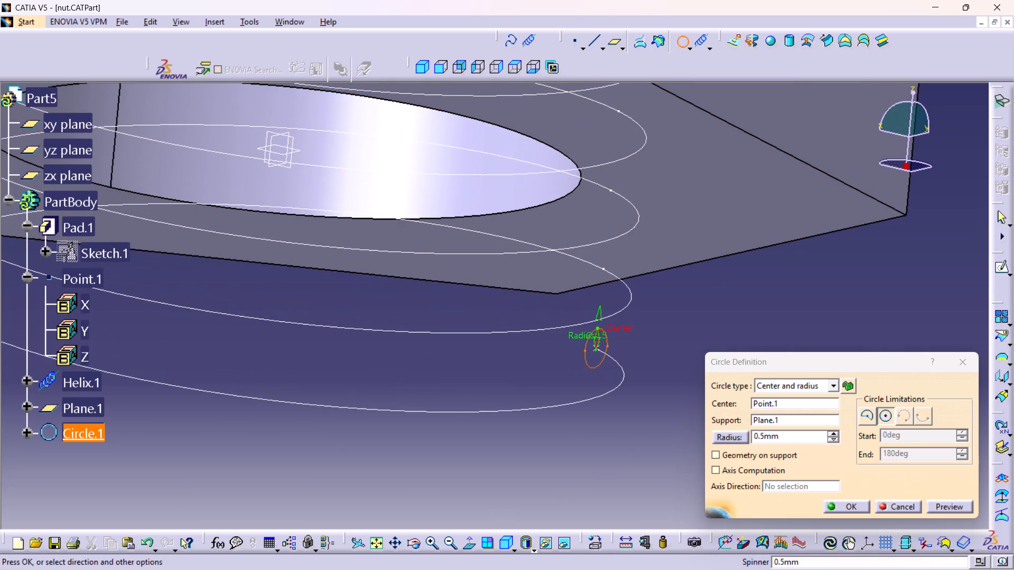
{"action": "middle_click_drag", "start_coordinate": [635, 322], "coordinate": [602, 215]}
{"action": "right_click_drag", "start_coordinate": [635, 322], "coordinate": [633, 309]}
{"action": "middle_click_drag", "start_coordinate": [624, 282], "coordinate": [624, 281]}
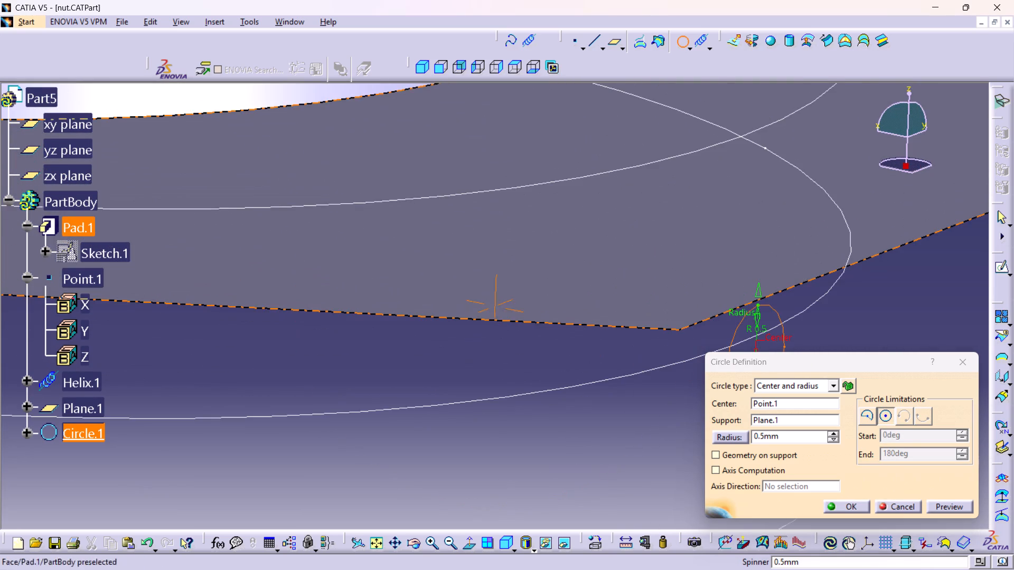
{"action": "middle_click_drag", "start_coordinate": [624, 281], "coordinate": [590, 418]}
{"action": "right_click", "coordinate": [495, 194]}
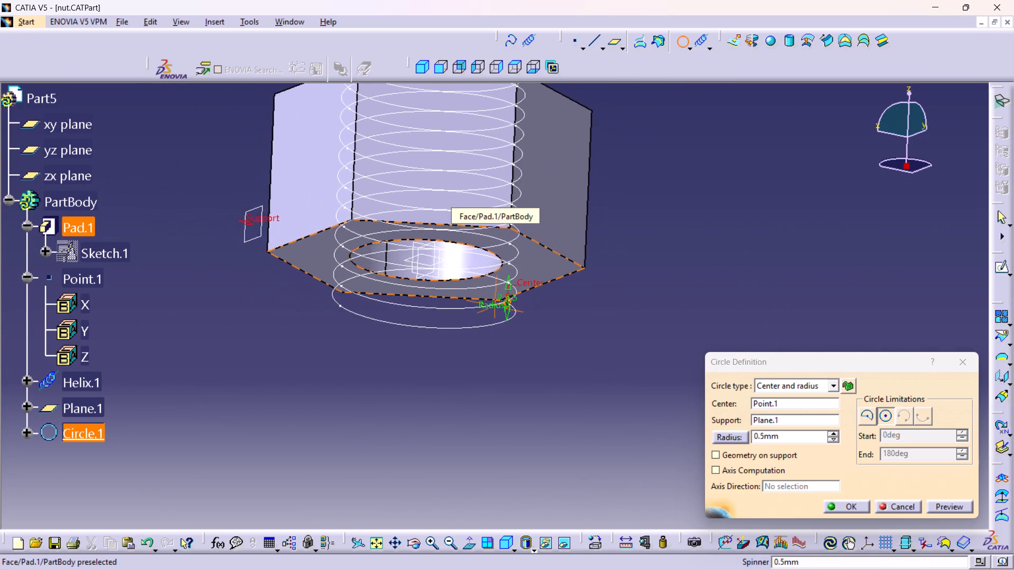
{"action": "middle_click_drag", "start_coordinate": [590, 418], "coordinate": [590, 419]}
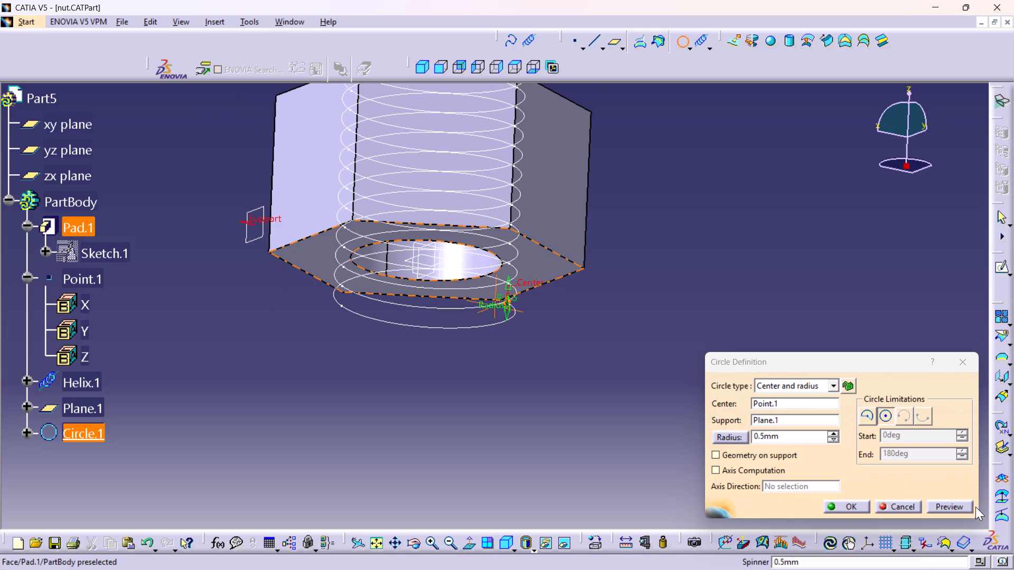
{"action": "left_click", "coordinate": [963, 505]}
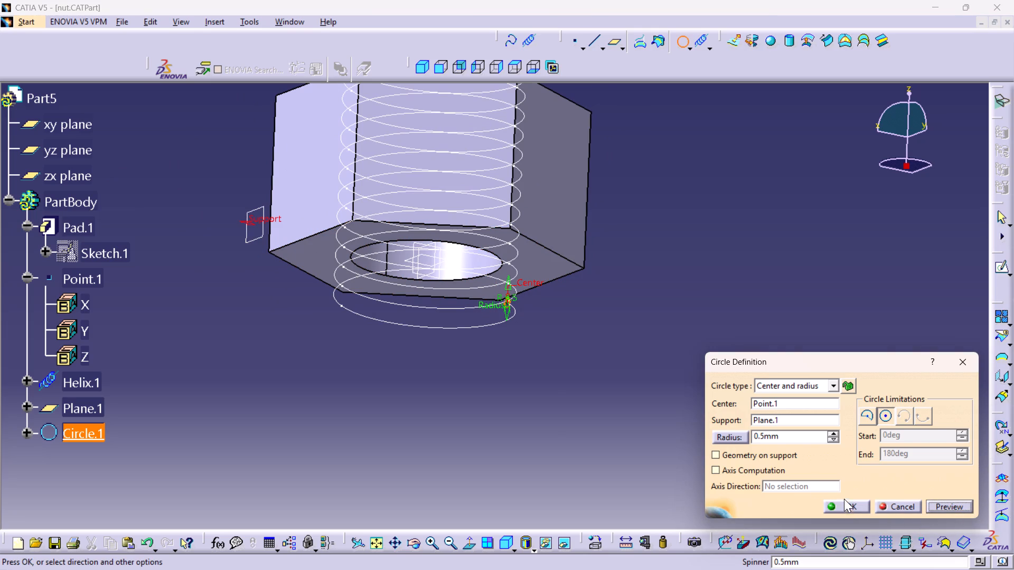
{"action": "left_click", "coordinate": [802, 487]}
{"action": "left_click", "coordinate": [851, 379]}
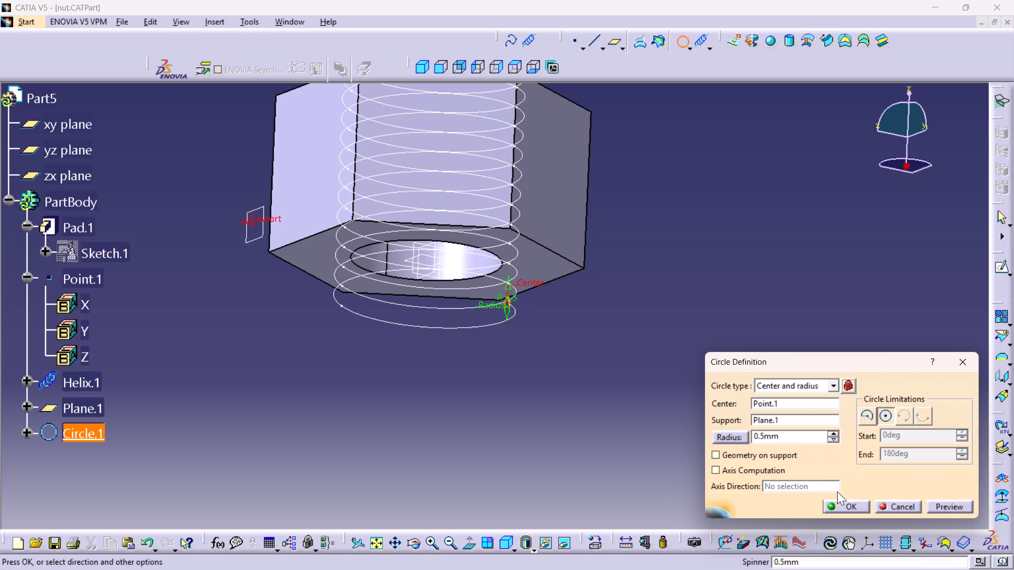
{"action": "left_click", "coordinate": [837, 503]}
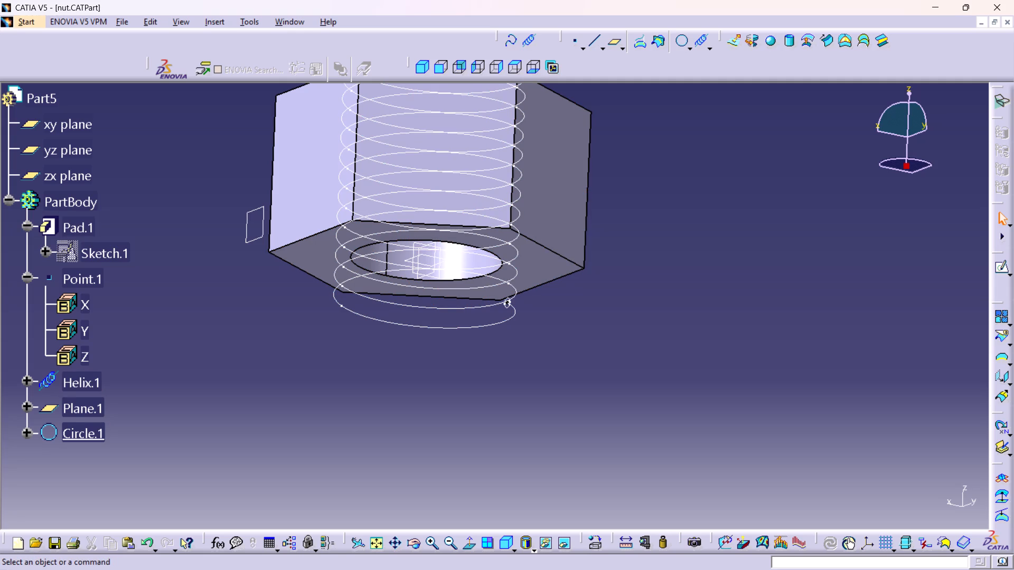
Switch to the Part Design workbench.
{"action": "left_click", "coordinate": [510, 297]}
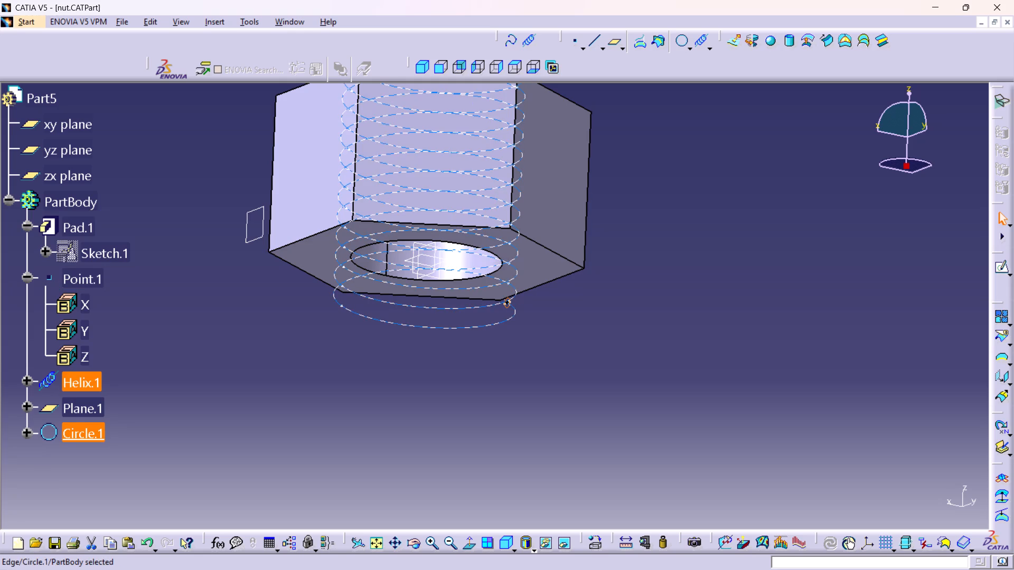
{"action": "left_click", "coordinate": [234, 341]}
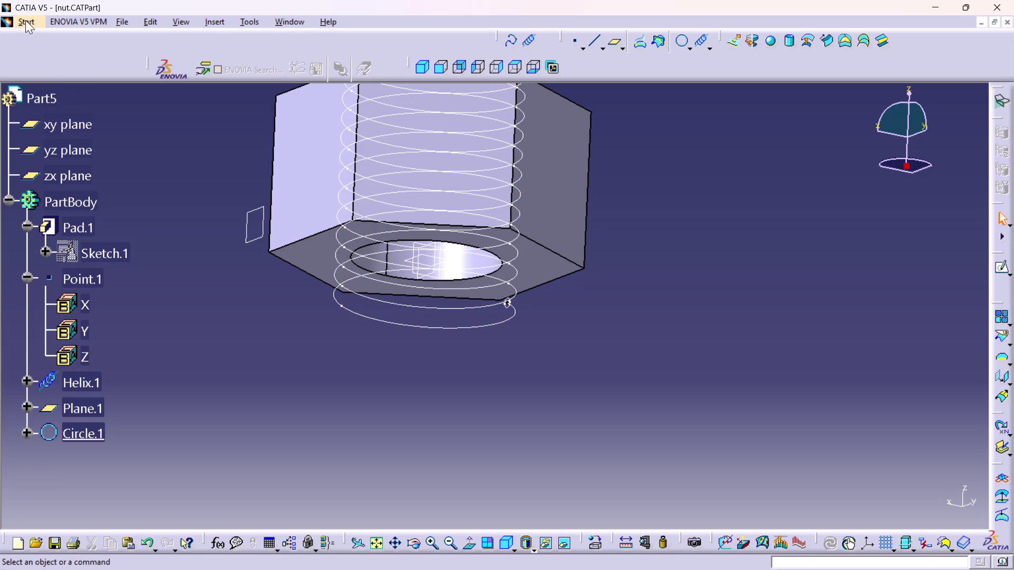
{"action": "left_click", "coordinate": [25, 20]}
{"action": "left_click", "coordinate": [26, 51]}
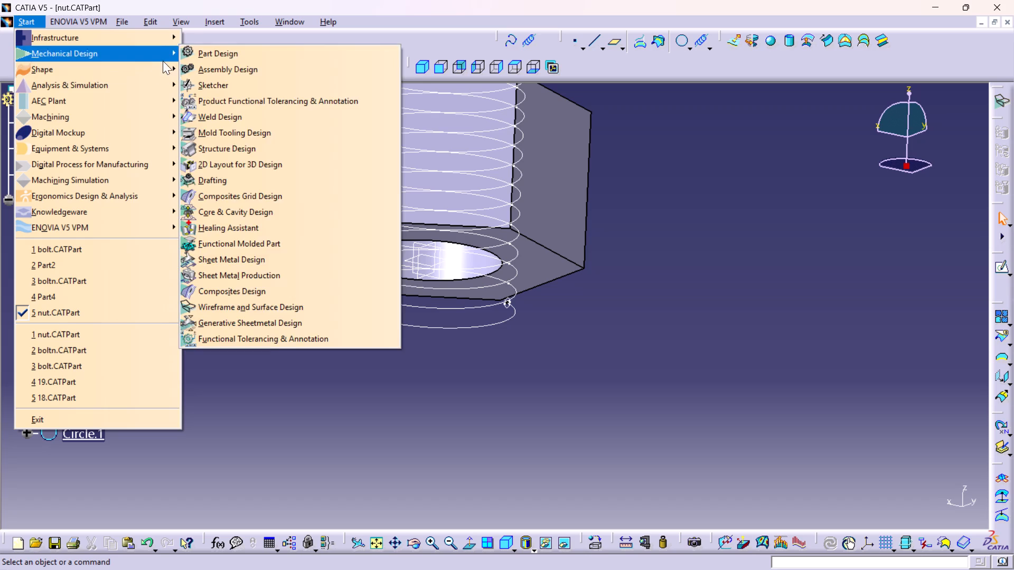
{"action": "left_click", "coordinate": [147, 50]}
{"action": "left_click", "coordinate": [197, 55]}
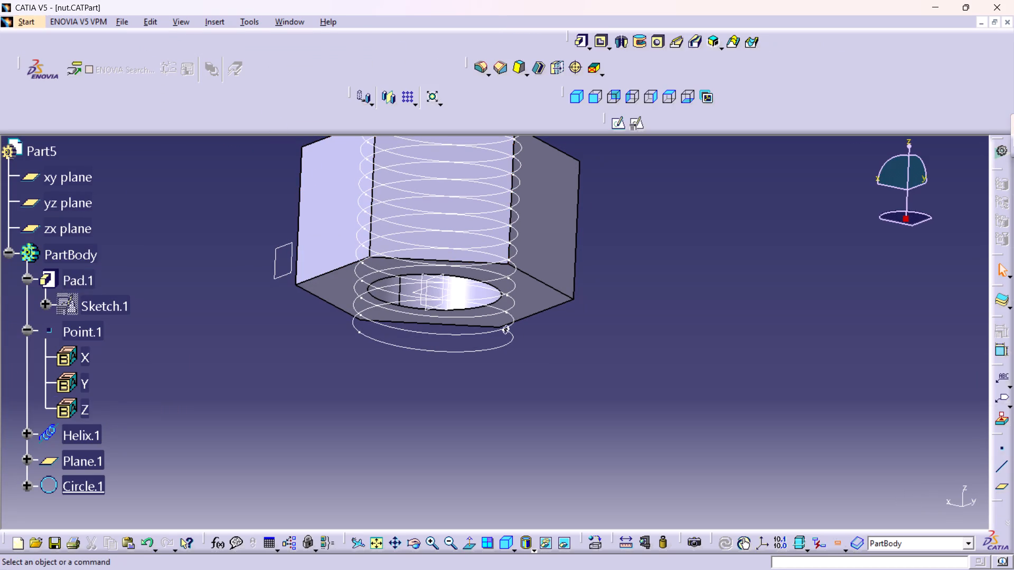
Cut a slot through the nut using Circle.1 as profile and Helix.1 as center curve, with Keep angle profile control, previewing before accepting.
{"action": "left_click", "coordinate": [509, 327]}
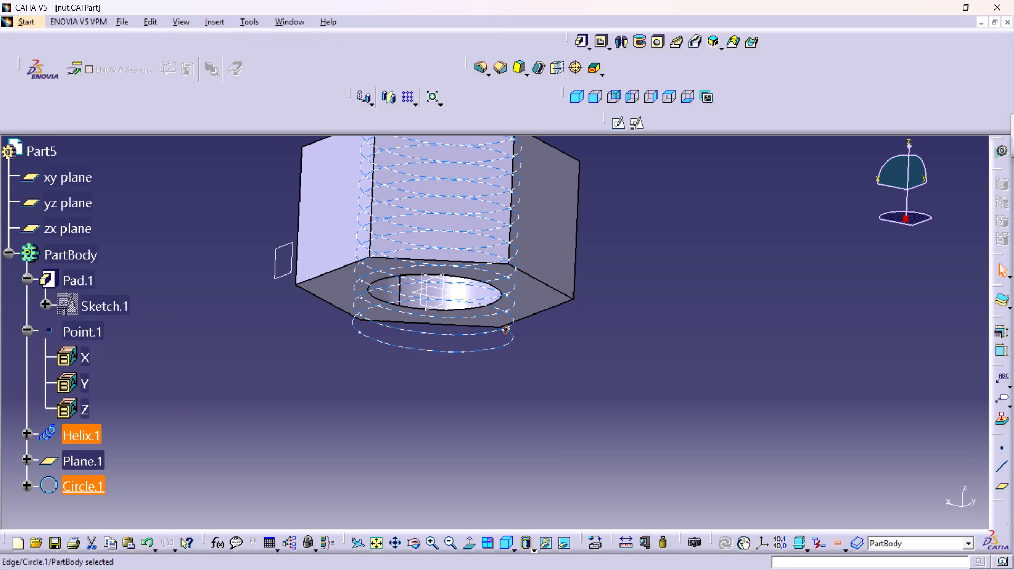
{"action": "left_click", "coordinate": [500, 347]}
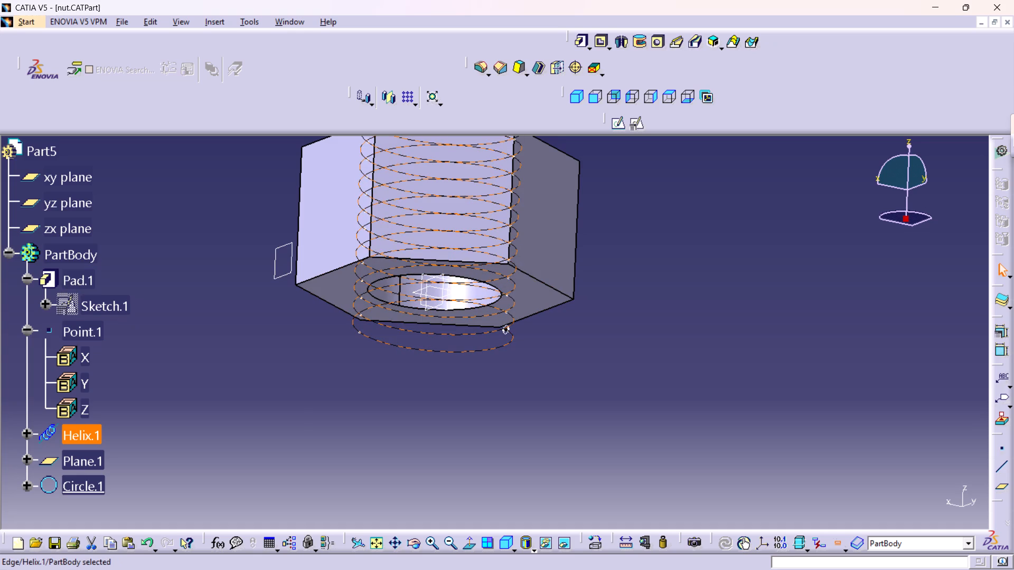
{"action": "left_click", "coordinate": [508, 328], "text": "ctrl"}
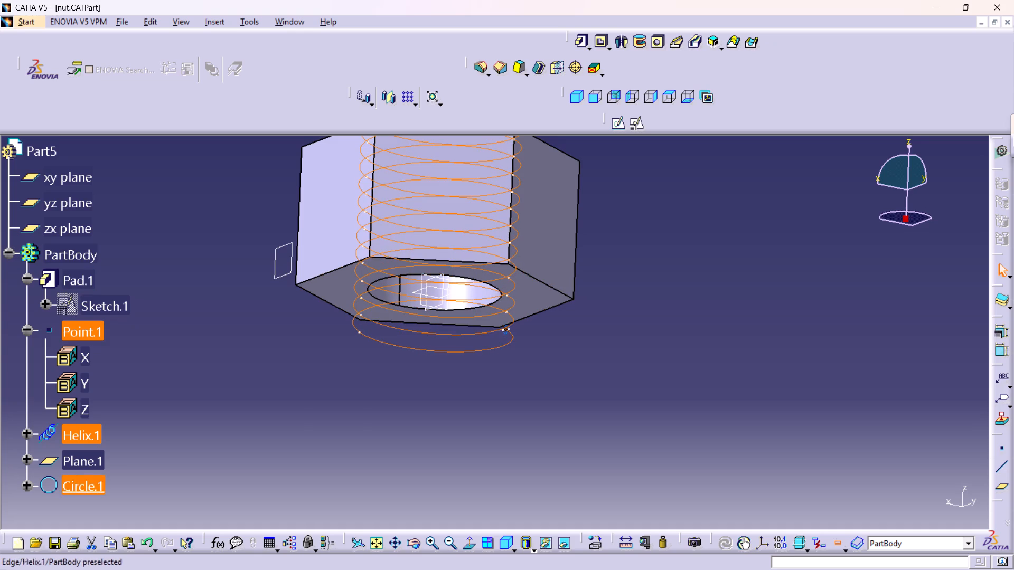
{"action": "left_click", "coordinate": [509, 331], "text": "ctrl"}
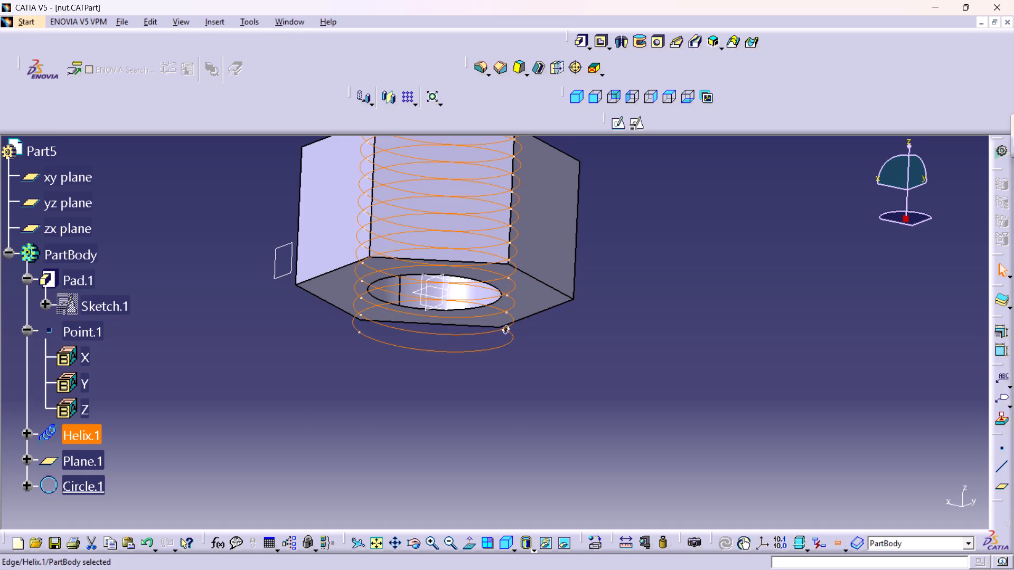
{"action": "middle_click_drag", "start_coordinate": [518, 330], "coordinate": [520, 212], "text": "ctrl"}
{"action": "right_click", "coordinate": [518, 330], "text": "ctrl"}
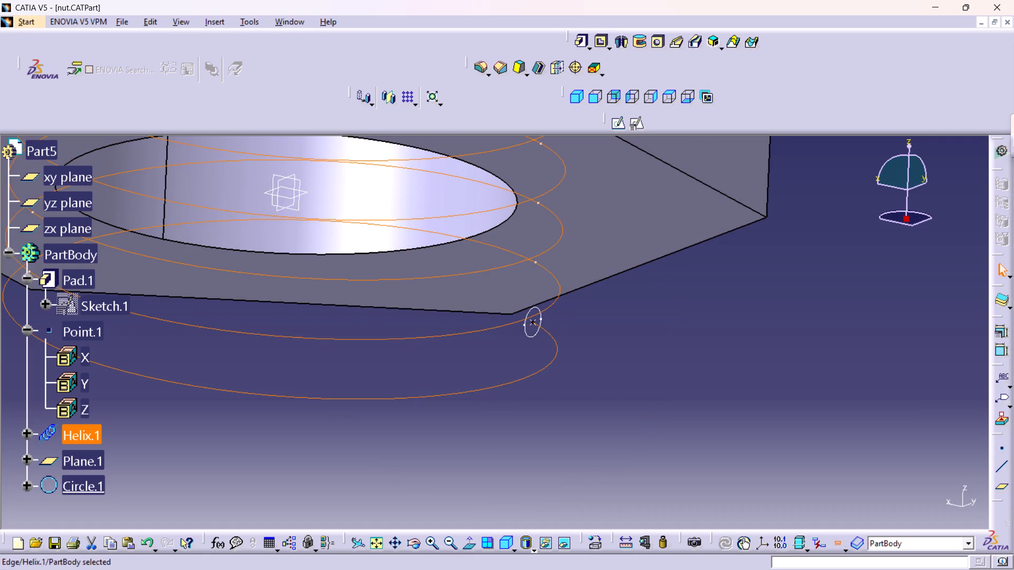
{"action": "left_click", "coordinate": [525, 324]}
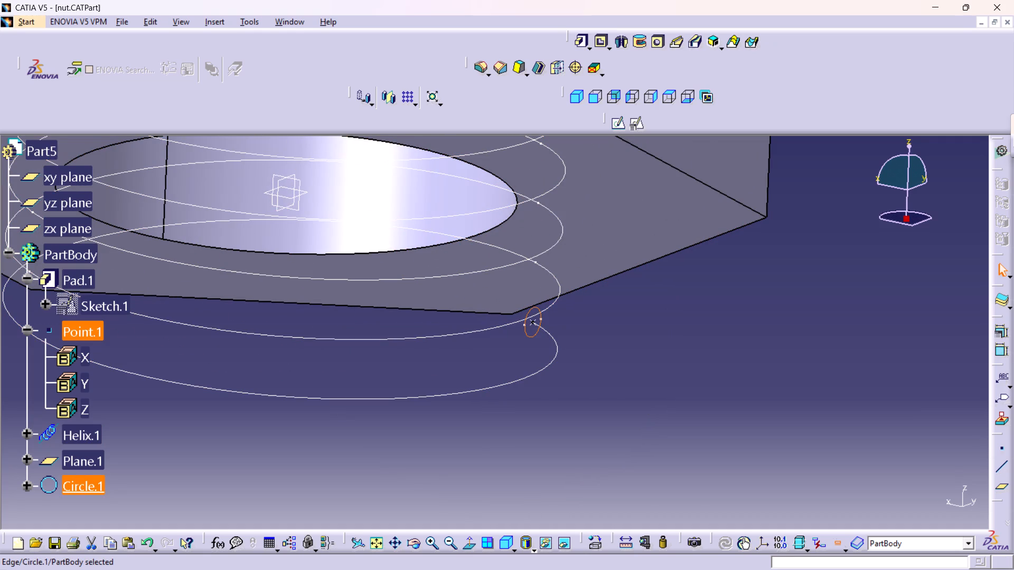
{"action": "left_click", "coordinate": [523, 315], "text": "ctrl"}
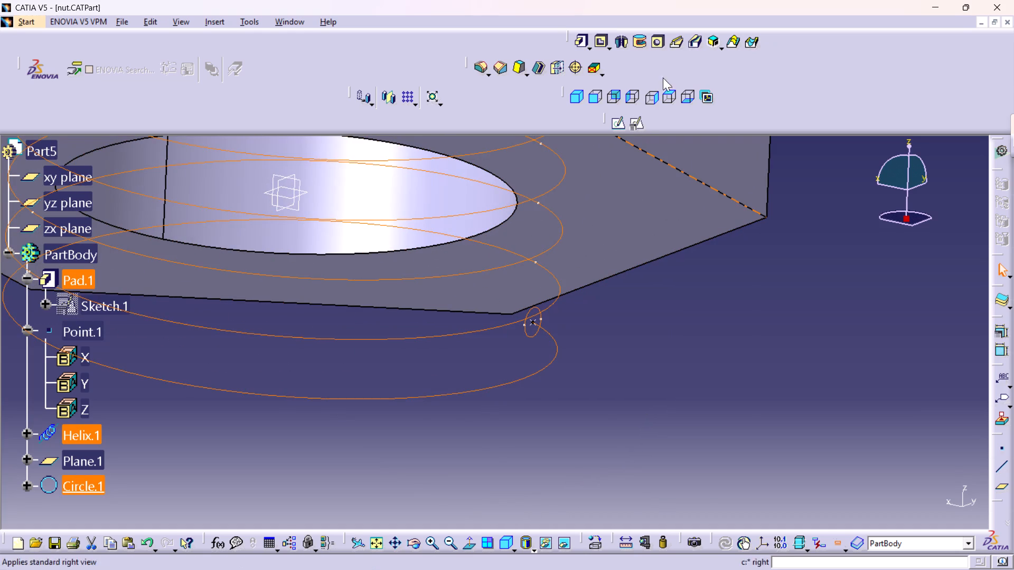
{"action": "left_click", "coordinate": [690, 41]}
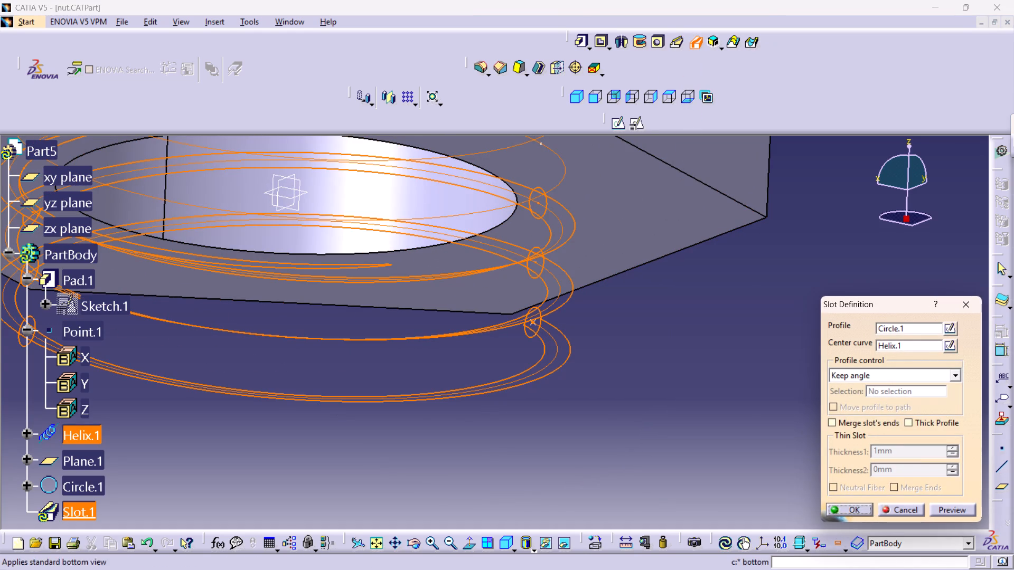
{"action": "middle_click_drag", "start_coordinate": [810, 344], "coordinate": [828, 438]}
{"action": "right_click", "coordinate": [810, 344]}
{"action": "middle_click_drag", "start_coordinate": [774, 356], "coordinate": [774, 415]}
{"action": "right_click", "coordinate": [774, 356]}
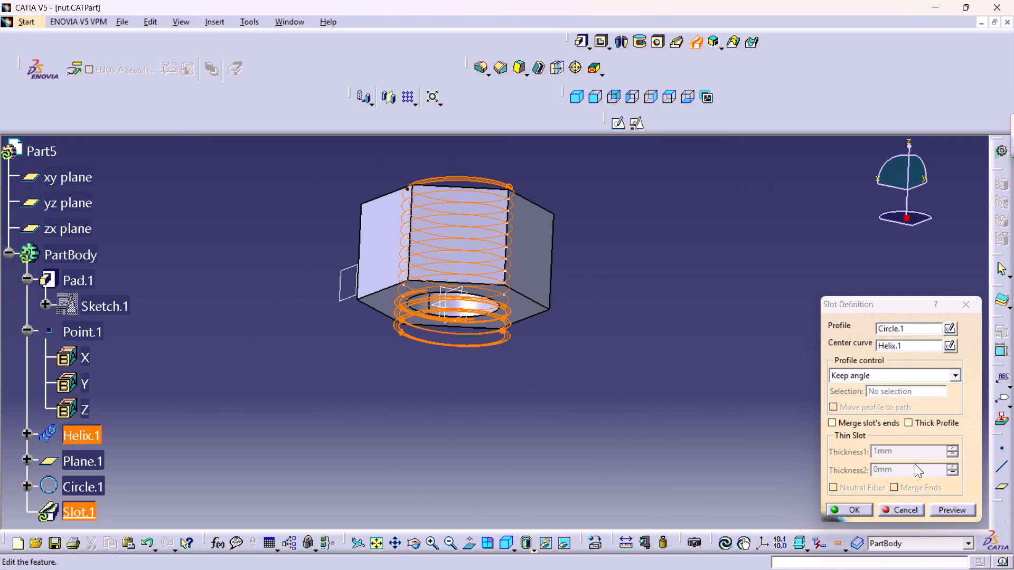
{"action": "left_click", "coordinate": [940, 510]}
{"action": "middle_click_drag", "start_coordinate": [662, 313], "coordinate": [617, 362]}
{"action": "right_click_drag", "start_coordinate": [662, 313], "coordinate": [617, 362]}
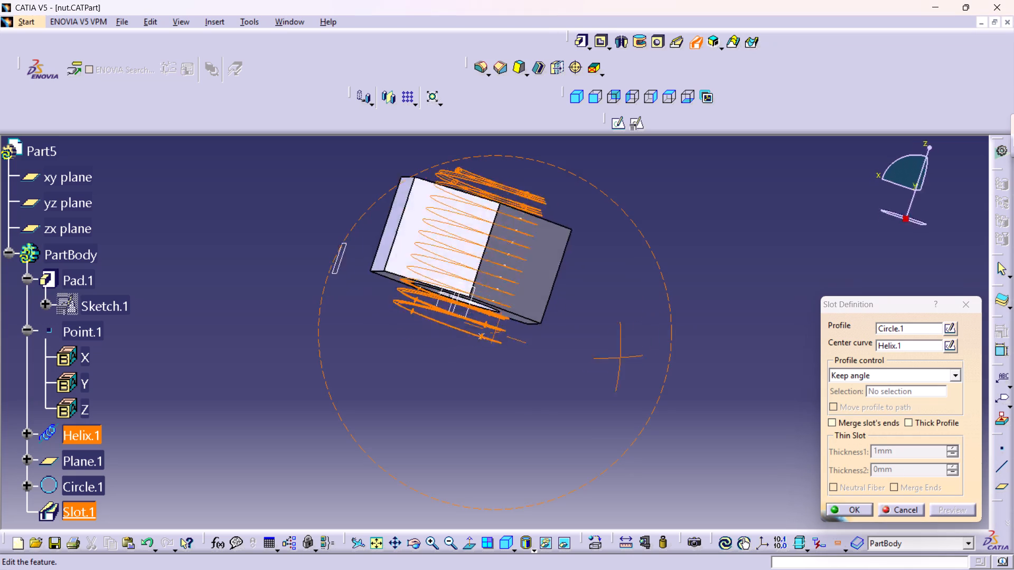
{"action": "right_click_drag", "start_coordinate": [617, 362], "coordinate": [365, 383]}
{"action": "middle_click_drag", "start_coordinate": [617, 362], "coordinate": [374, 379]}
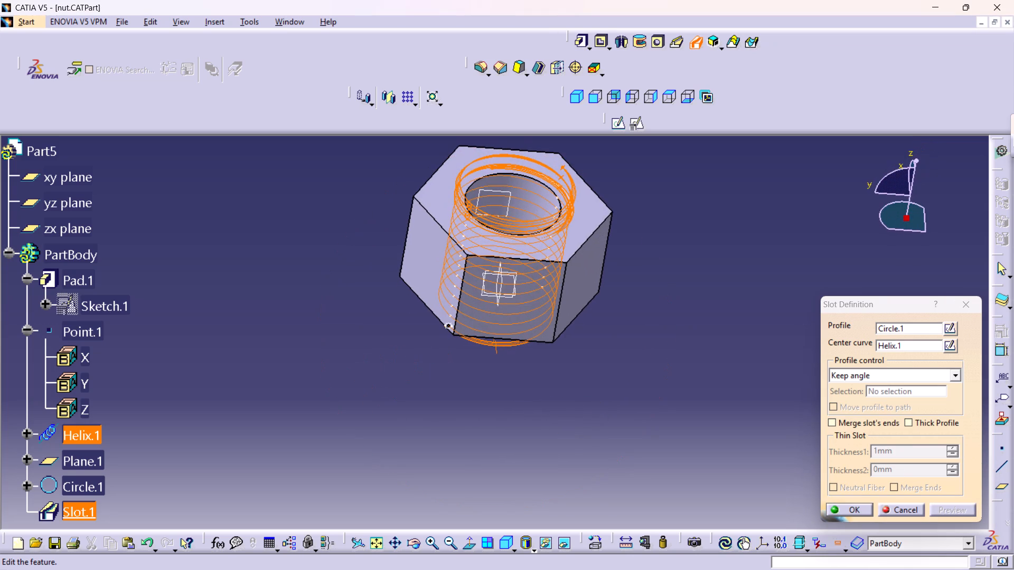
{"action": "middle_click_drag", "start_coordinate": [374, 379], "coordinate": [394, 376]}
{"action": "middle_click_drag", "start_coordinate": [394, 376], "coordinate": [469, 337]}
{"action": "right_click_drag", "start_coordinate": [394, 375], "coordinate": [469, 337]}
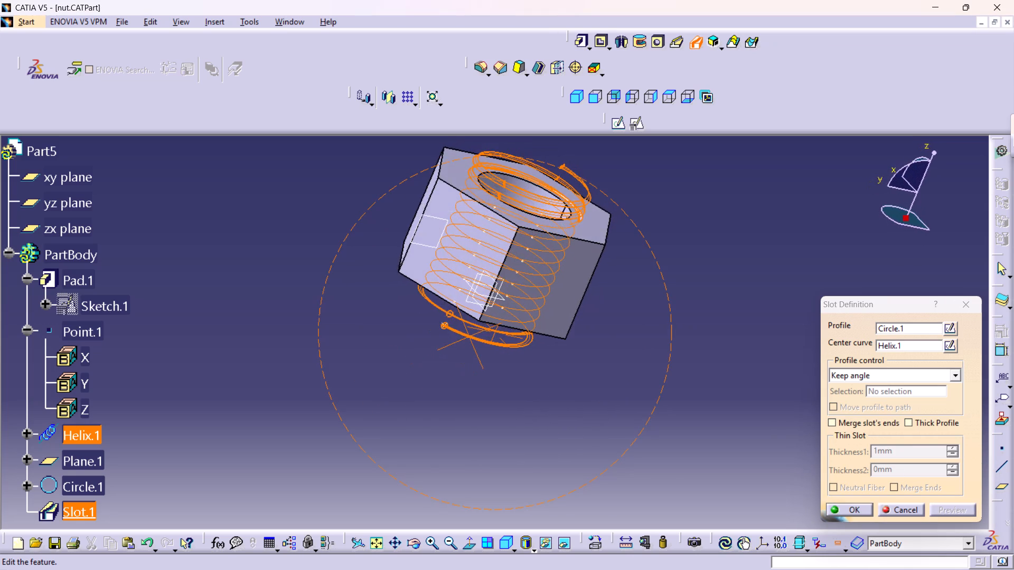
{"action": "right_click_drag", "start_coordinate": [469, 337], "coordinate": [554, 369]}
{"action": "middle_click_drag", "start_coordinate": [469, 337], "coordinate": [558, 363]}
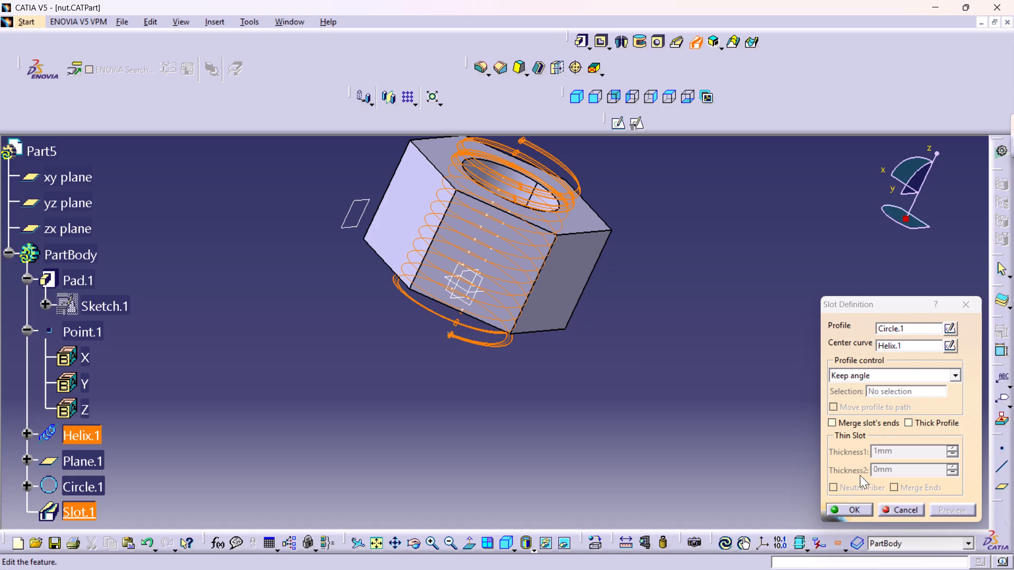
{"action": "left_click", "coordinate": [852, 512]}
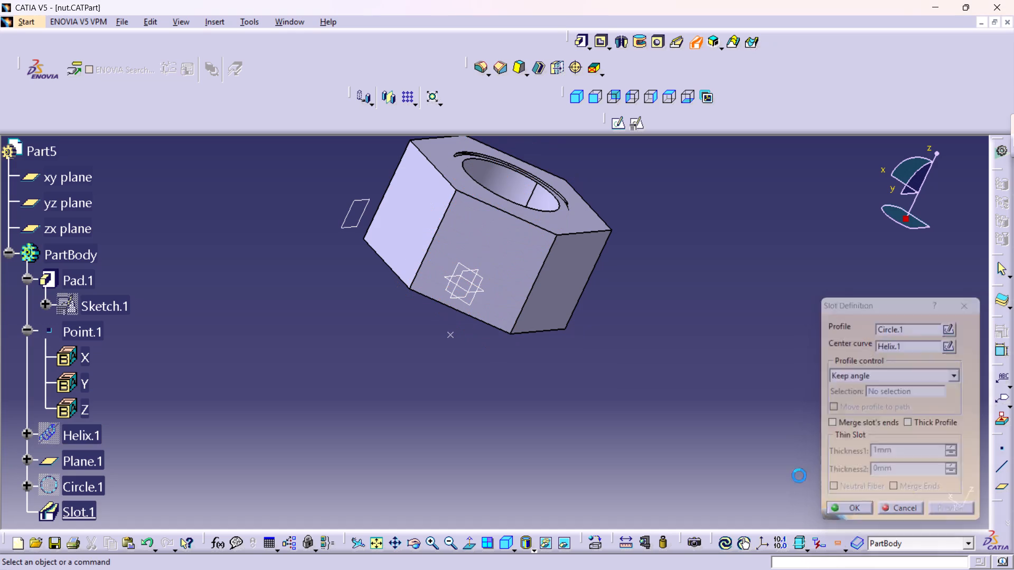
Examine the slot cut on both end faces and inside the nut's hole, finishing in an isometric view of the nut.
{"action": "left_click", "coordinate": [726, 423]}
{"action": "middle_click_drag", "start_coordinate": [728, 391], "coordinate": [558, 242]}
{"action": "right_click_drag", "start_coordinate": [728, 391], "coordinate": [558, 242]}
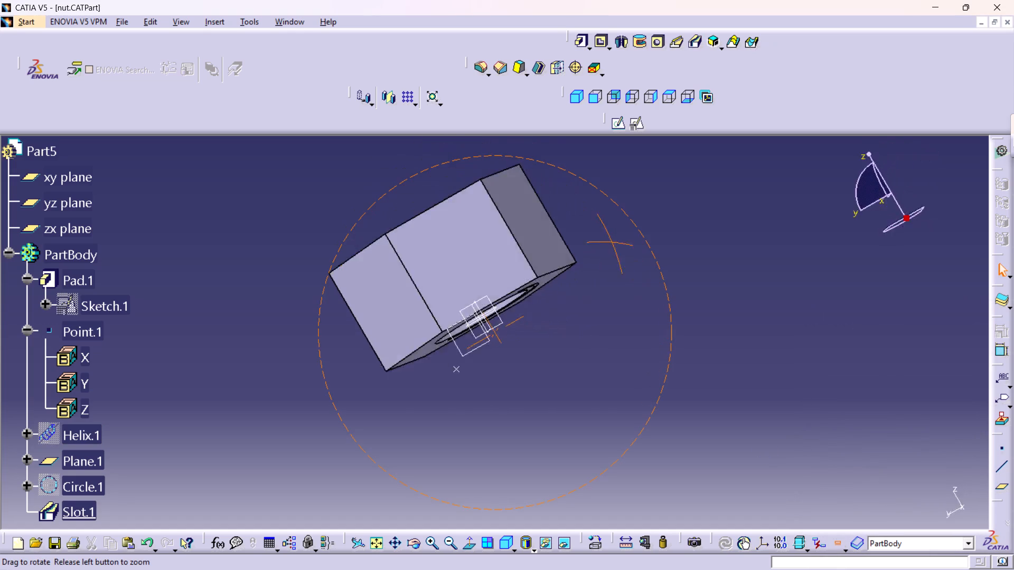
{"action": "middle_click_drag", "start_coordinate": [558, 242], "coordinate": [586, 427]}
{"action": "right_click_drag", "start_coordinate": [558, 242], "coordinate": [586, 427]}
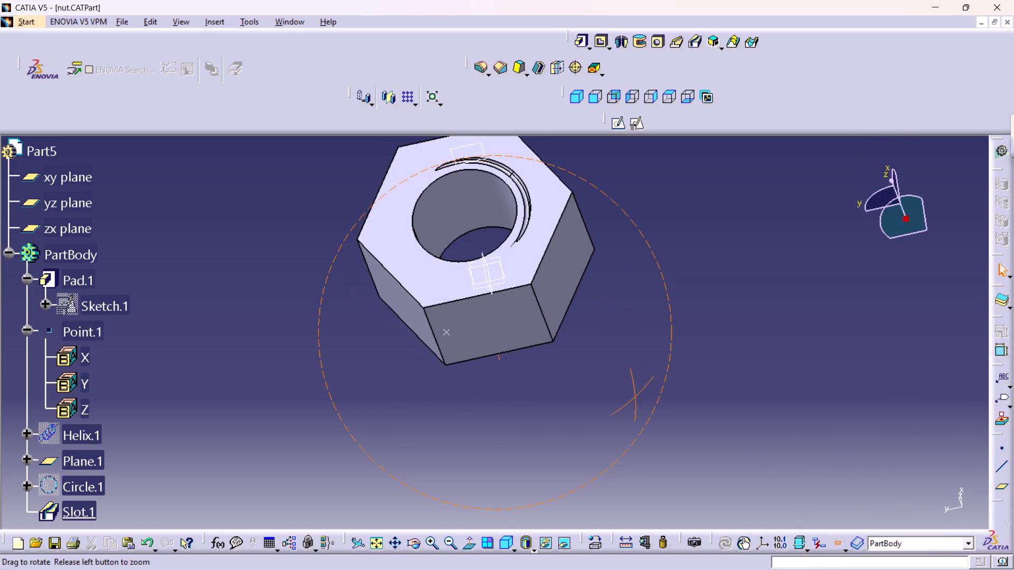
{"action": "right_click_drag", "start_coordinate": [586, 427], "coordinate": [622, 432]}
{"action": "middle_click_drag", "start_coordinate": [586, 427], "coordinate": [634, 429]}
{"action": "middle_click_drag", "start_coordinate": [633, 423], "coordinate": [679, 289]}
{"action": "right_click_drag", "start_coordinate": [633, 423], "coordinate": [679, 289]}
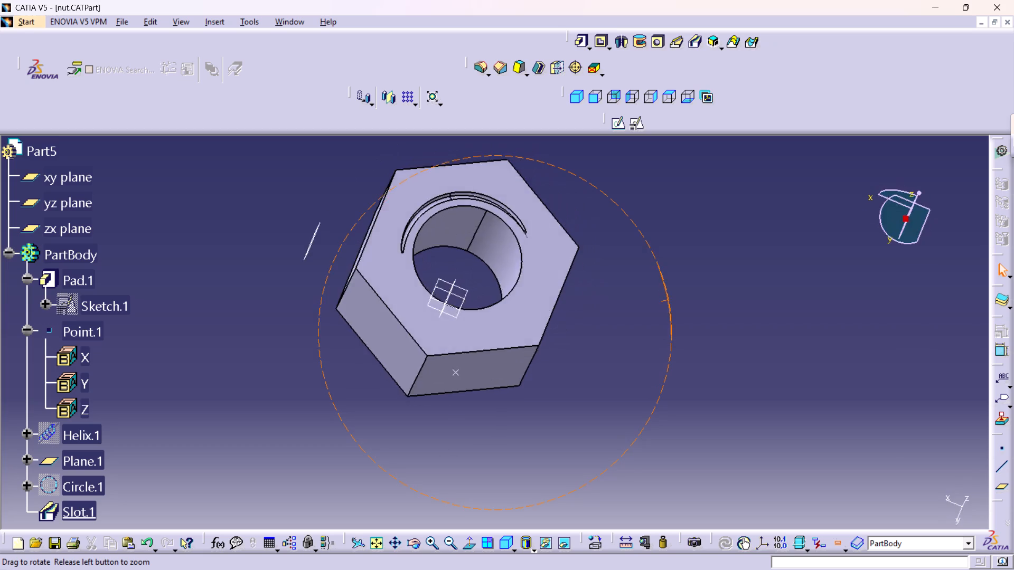
{"action": "middle_click_drag", "start_coordinate": [679, 289], "coordinate": [388, 337]}
{"action": "right_click_drag", "start_coordinate": [679, 289], "coordinate": [388, 337]}
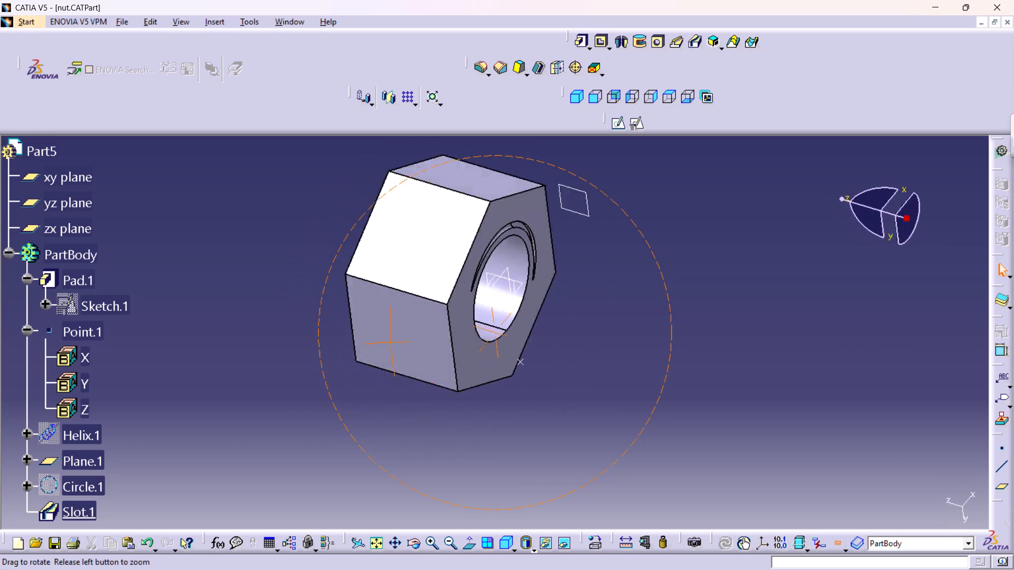
{"action": "right_click_drag", "start_coordinate": [388, 337], "coordinate": [370, 299]}
{"action": "middle_click_drag", "start_coordinate": [388, 337], "coordinate": [355, 248]}
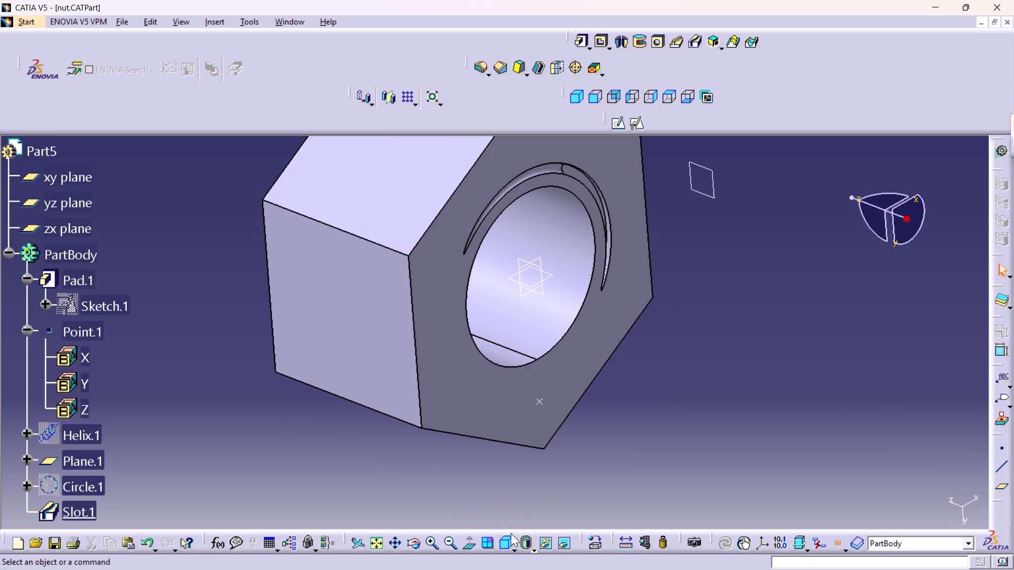
{"action": "left_click", "coordinate": [509, 543]}
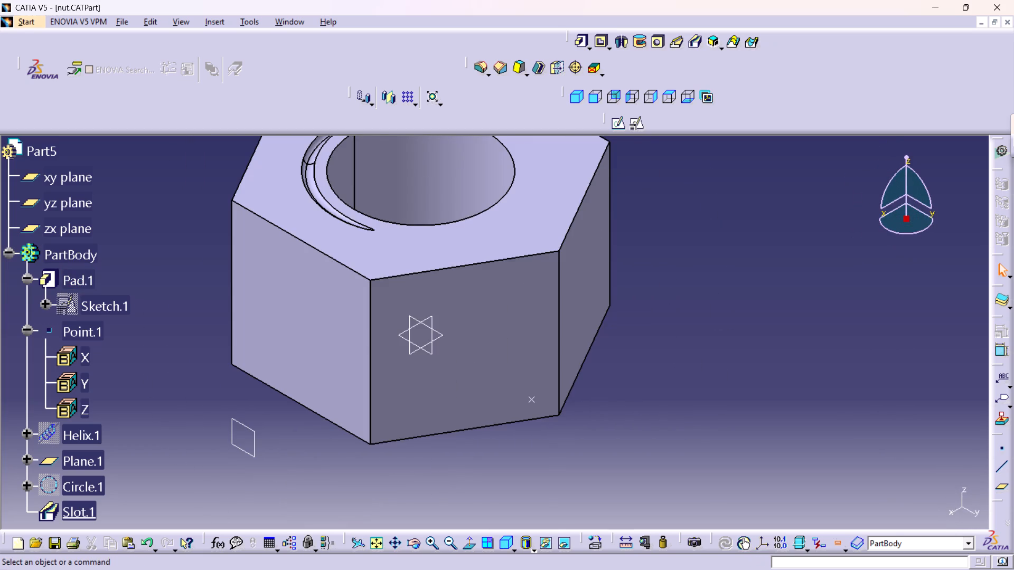
{"action": "middle_click_drag", "start_coordinate": [736, 268], "coordinate": [736, 318]}
{"action": "right_click", "coordinate": [736, 268]}
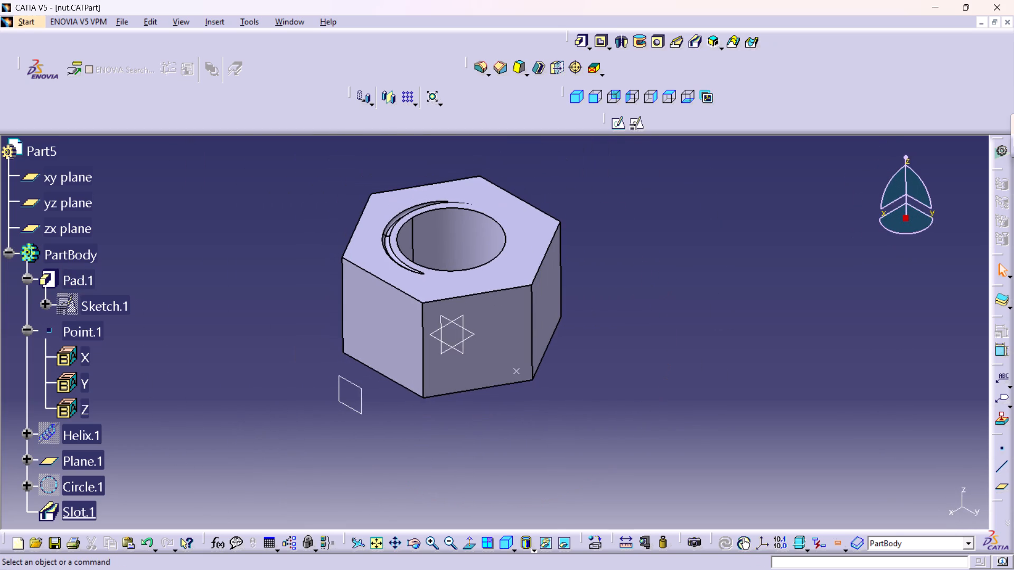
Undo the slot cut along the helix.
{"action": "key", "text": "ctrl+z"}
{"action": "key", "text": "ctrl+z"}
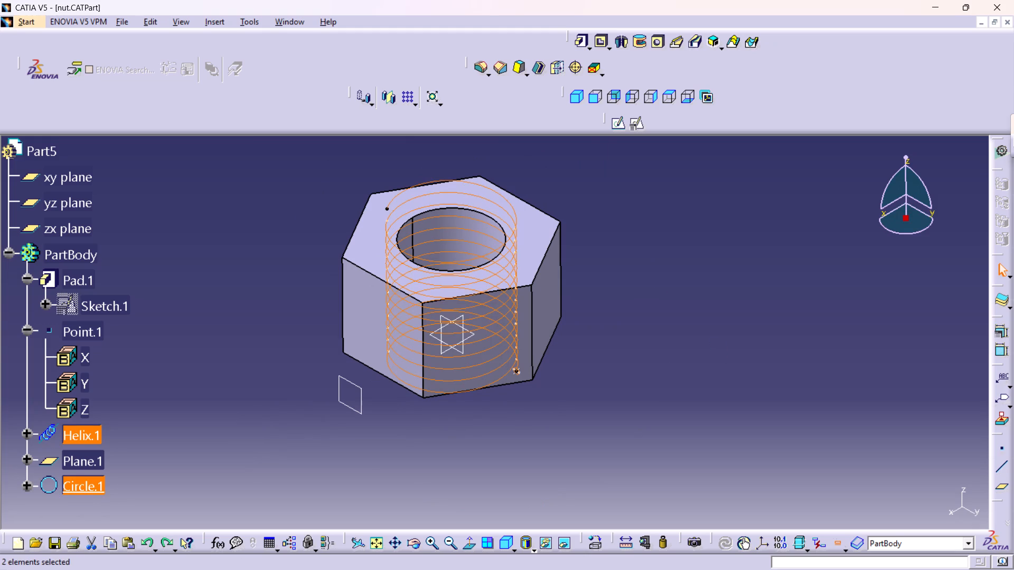
Open the definition of Helix.1 to review its pitch, height and orientation, keeping the values as they are.
{"action": "double_click", "coordinate": [77, 431]}
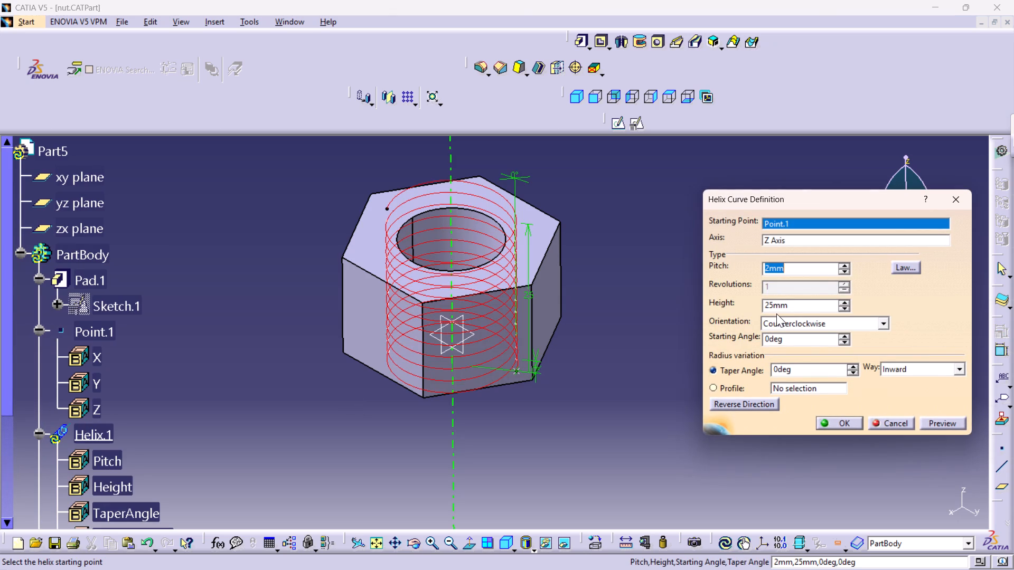
{"action": "left_click", "coordinate": [833, 419]}
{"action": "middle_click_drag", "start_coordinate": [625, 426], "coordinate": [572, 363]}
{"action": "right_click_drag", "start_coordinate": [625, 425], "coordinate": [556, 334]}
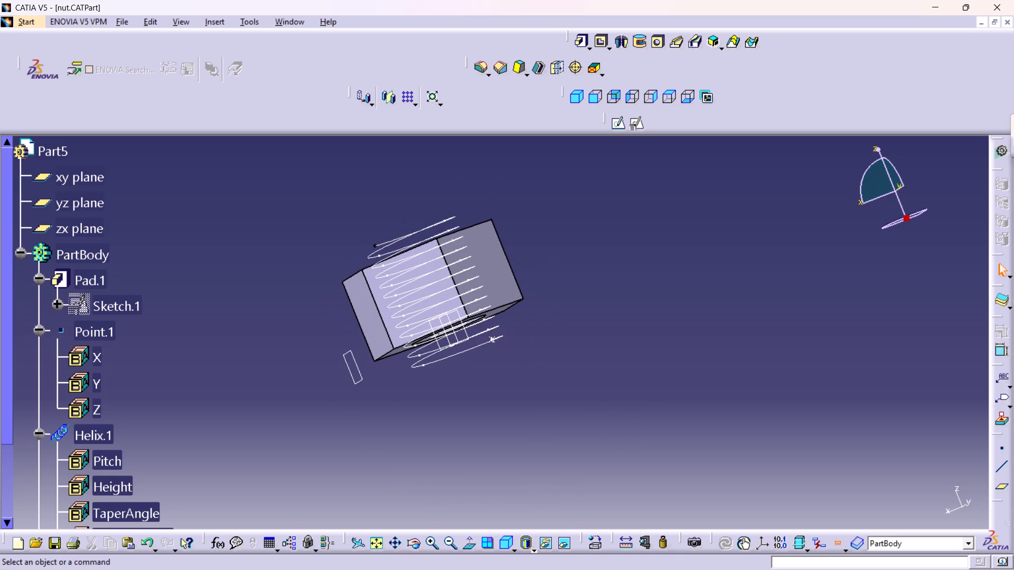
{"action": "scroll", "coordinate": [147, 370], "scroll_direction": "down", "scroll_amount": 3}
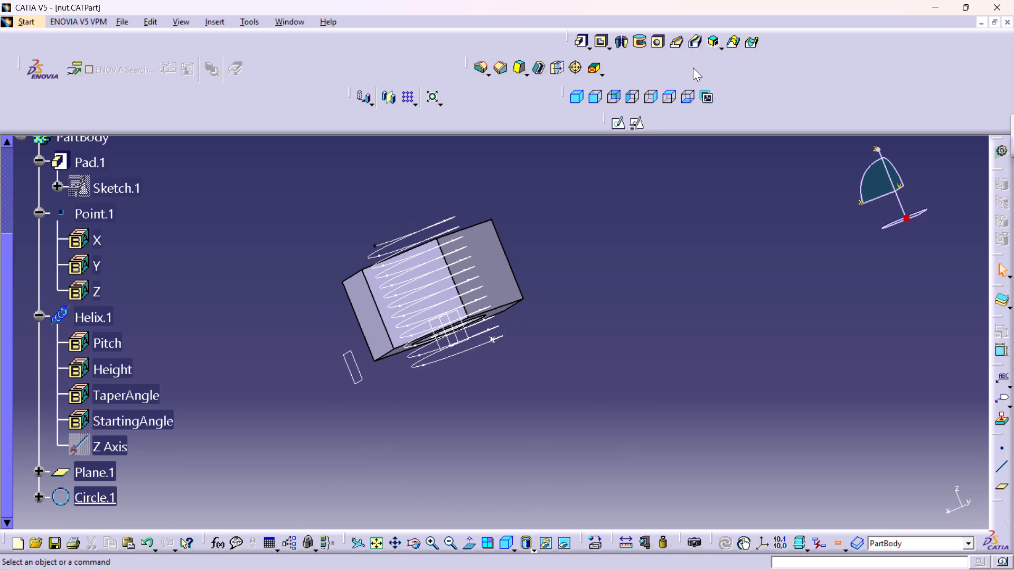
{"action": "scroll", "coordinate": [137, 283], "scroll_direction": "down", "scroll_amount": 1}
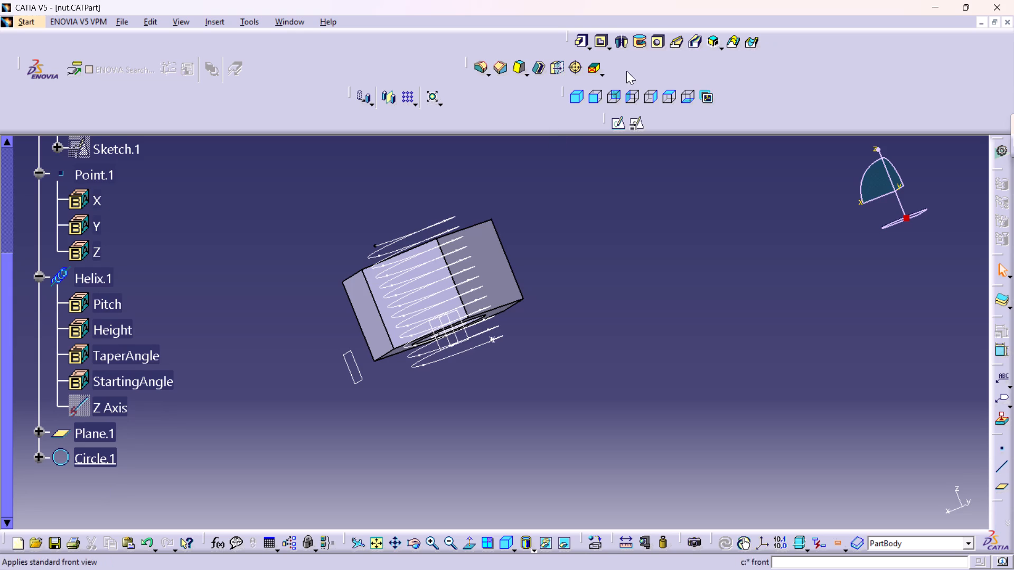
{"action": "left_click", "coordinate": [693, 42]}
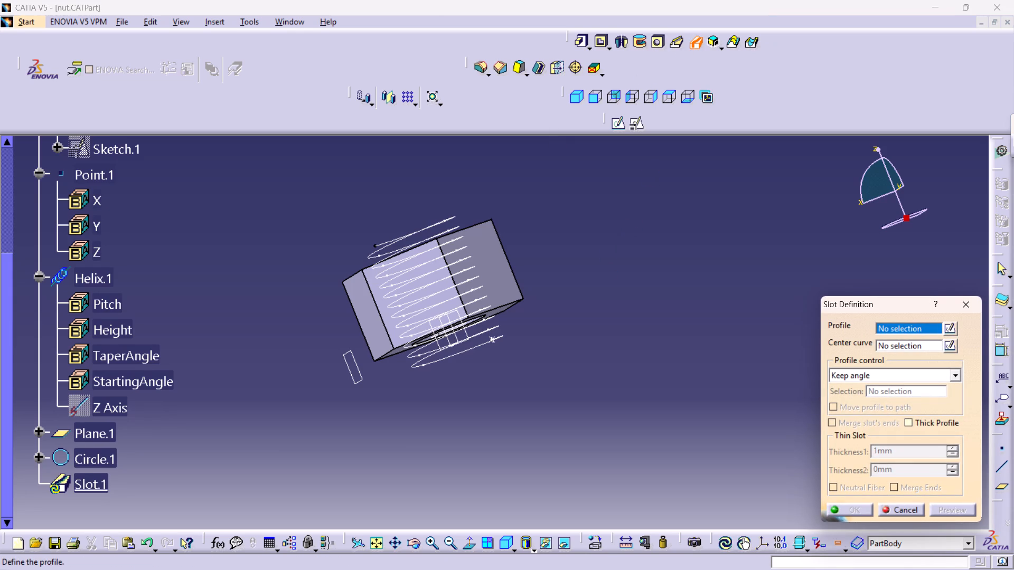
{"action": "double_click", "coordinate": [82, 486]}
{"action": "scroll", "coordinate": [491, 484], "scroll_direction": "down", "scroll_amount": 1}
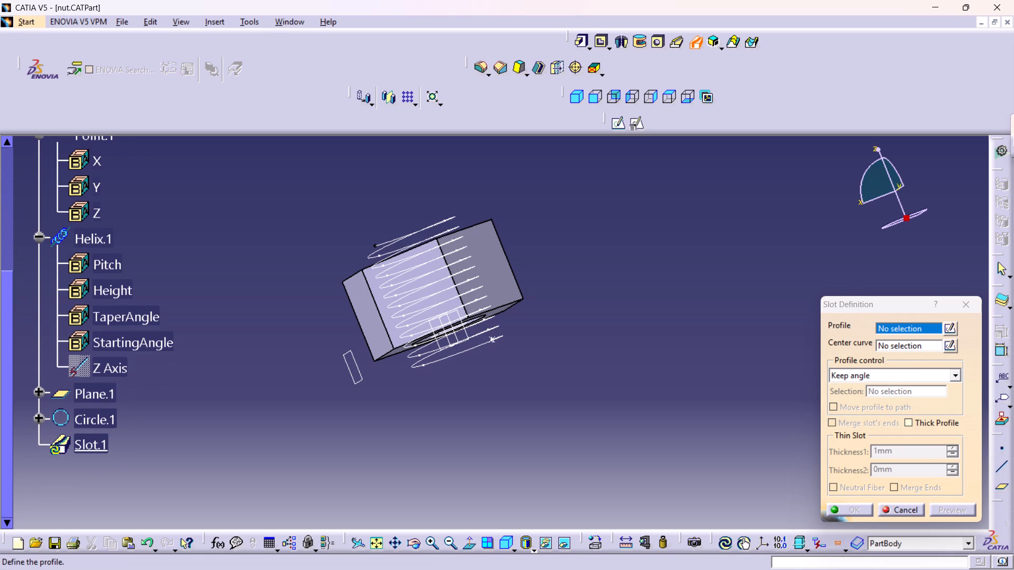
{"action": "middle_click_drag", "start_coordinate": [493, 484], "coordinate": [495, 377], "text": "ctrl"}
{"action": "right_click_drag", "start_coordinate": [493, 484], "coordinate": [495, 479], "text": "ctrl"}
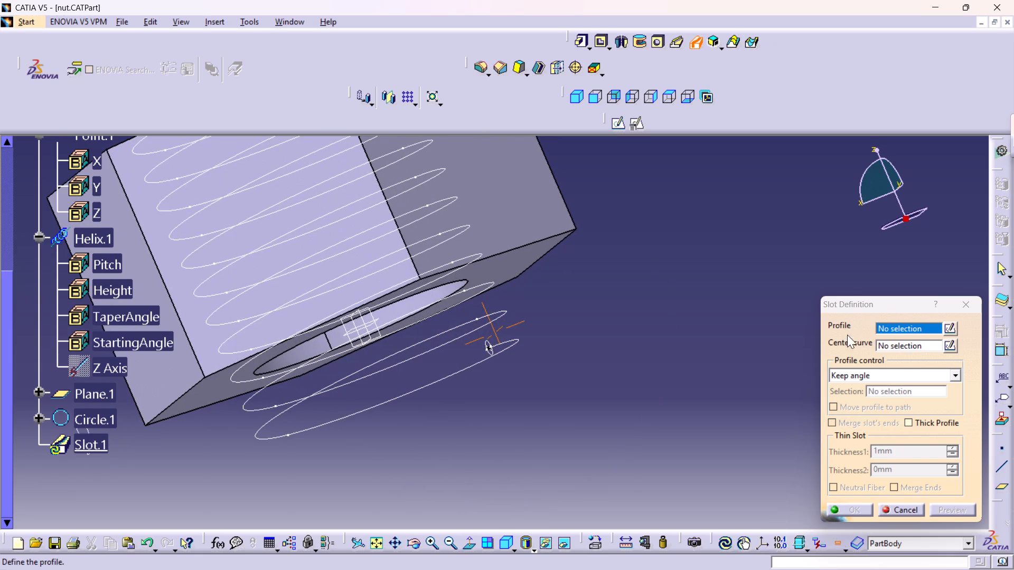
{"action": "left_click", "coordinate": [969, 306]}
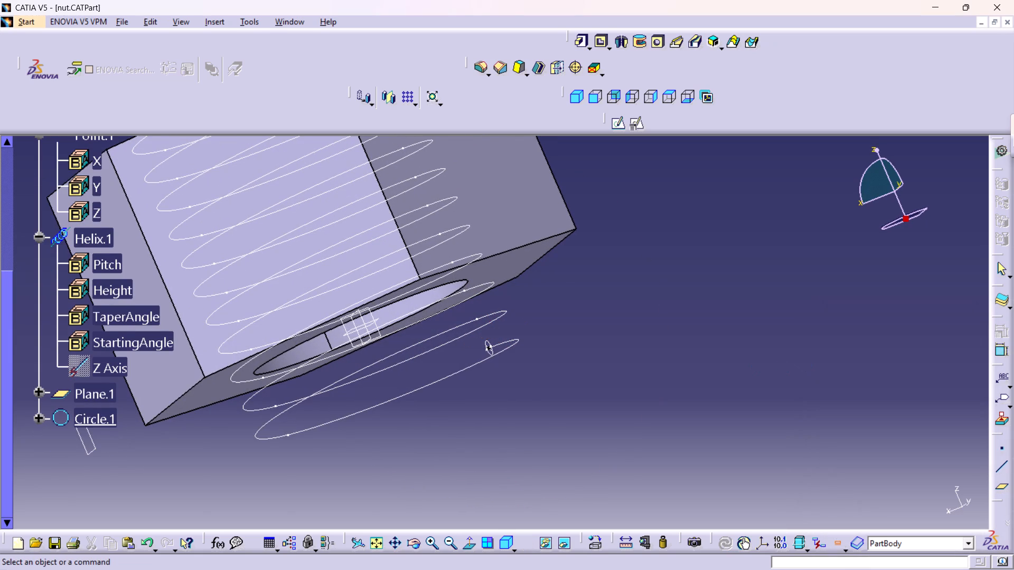
Set up a slot with Circle.1 as profile and Helix.1 as center curve, using Keep angle profile control, and preview it.
{"action": "left_click", "coordinate": [495, 353]}
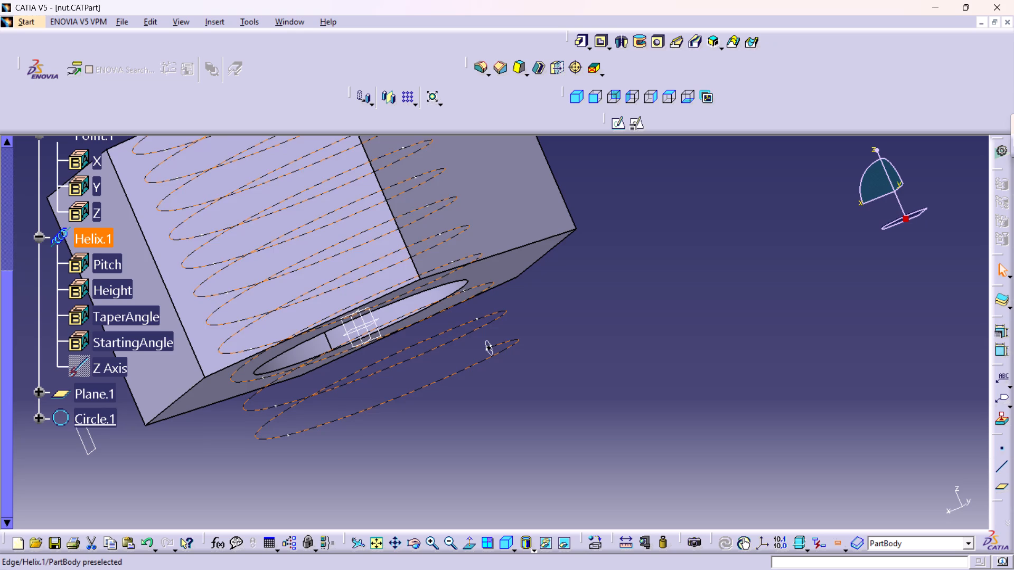
{"action": "left_click", "coordinate": [491, 340], "text": "ctrl"}
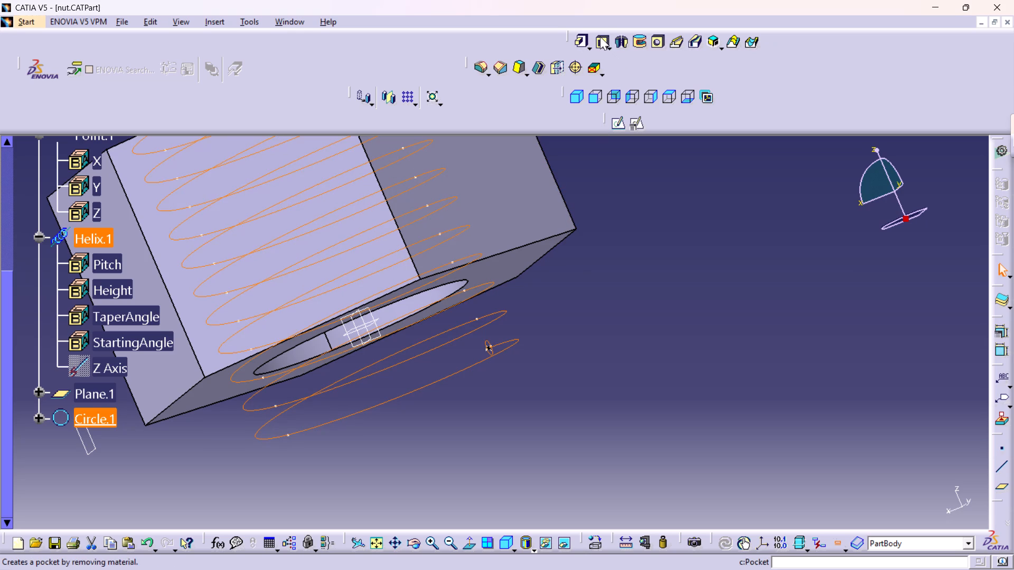
{"action": "left_click", "coordinate": [694, 41]}
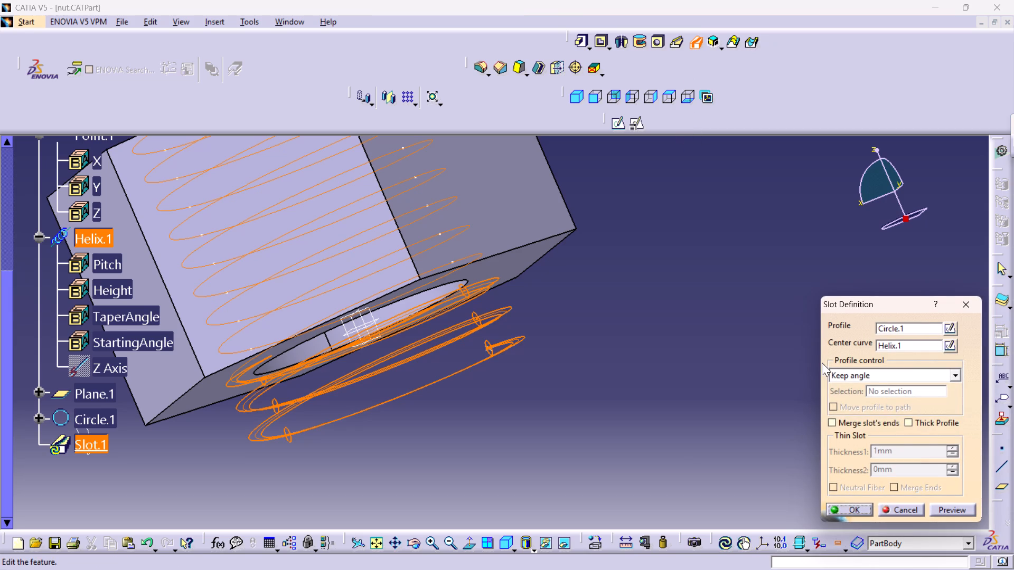
{"action": "left_click", "coordinate": [872, 373]}
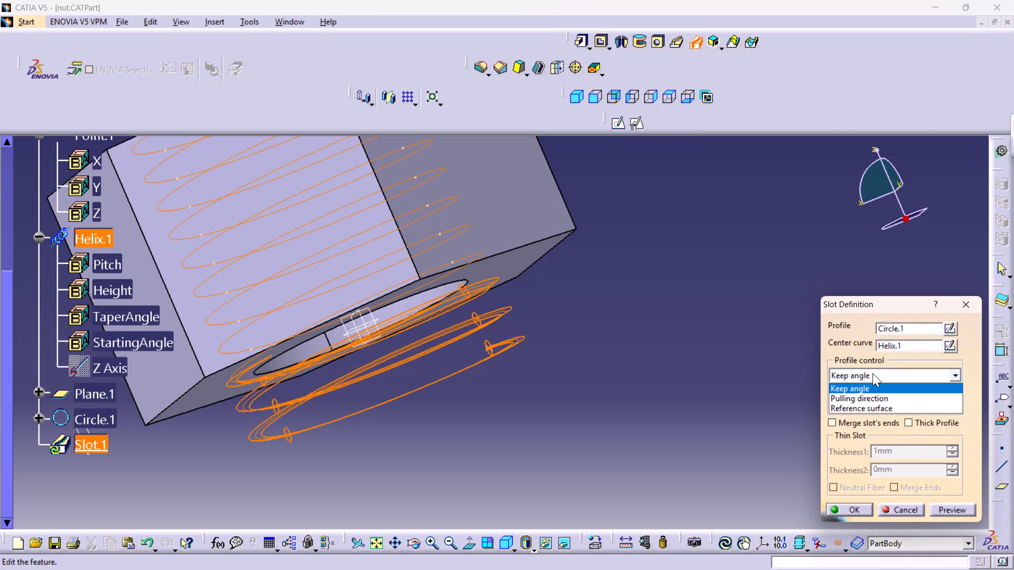
{"action": "left_click", "coordinate": [872, 373]}
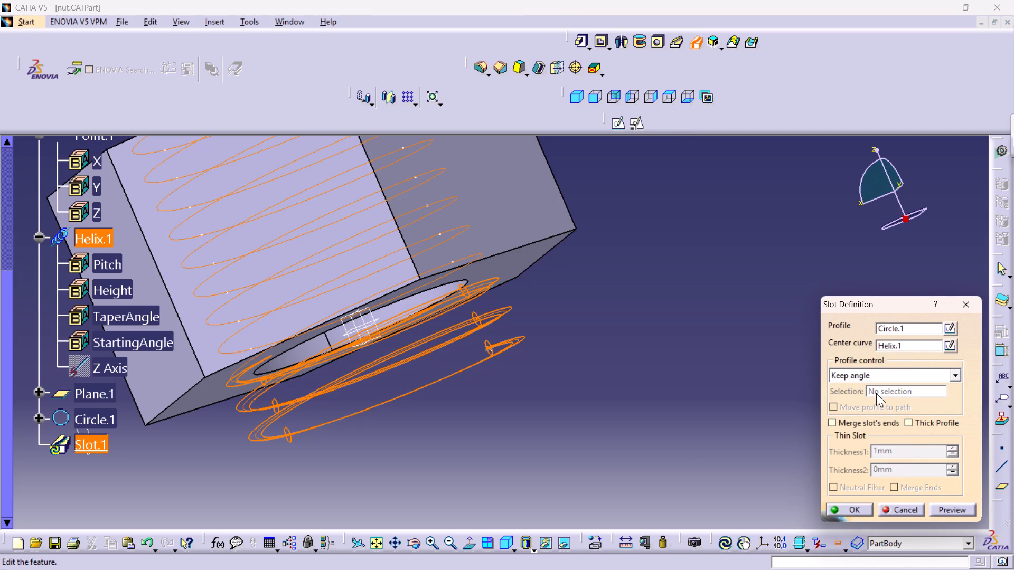
{"action": "left_click", "coordinate": [950, 505]}
Inspect the previewed slot around the nut's hole and both end faces, and accept it.
{"action": "middle_click_drag", "start_coordinate": [651, 351], "coordinate": [654, 407]}
{"action": "right_click_drag", "start_coordinate": [651, 351], "coordinate": [654, 407]}
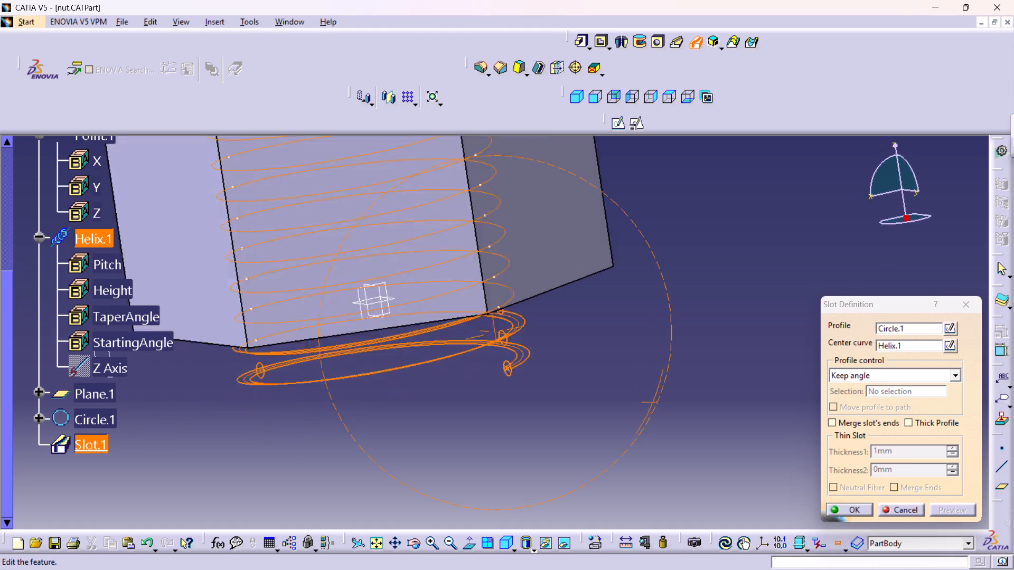
{"action": "right_click_drag", "start_coordinate": [654, 407], "coordinate": [669, 490]}
{"action": "middle_click_drag", "start_coordinate": [654, 407], "coordinate": [669, 490]}
{"action": "middle_click_drag", "start_coordinate": [674, 379], "coordinate": [606, 508]}
{"action": "middle_click_drag", "start_coordinate": [628, 414], "coordinate": [630, 413]}
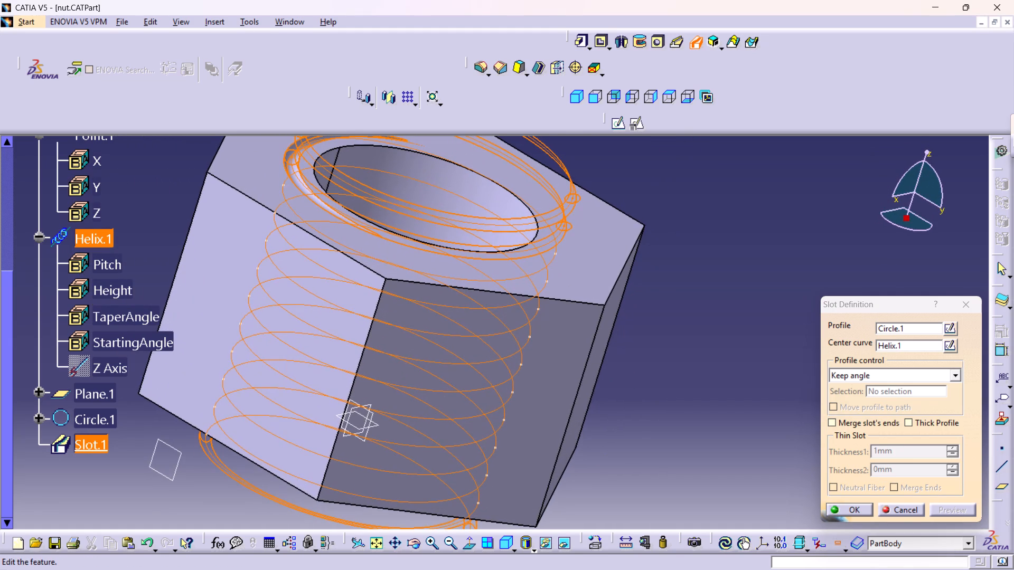
{"action": "middle_click_drag", "start_coordinate": [630, 413], "coordinate": [574, 434]}
{"action": "right_click_drag", "start_coordinate": [630, 413], "coordinate": [580, 442]}
{"action": "middle_click_drag", "start_coordinate": [574, 430], "coordinate": [577, 446]}
{"action": "right_click", "coordinate": [574, 430]}
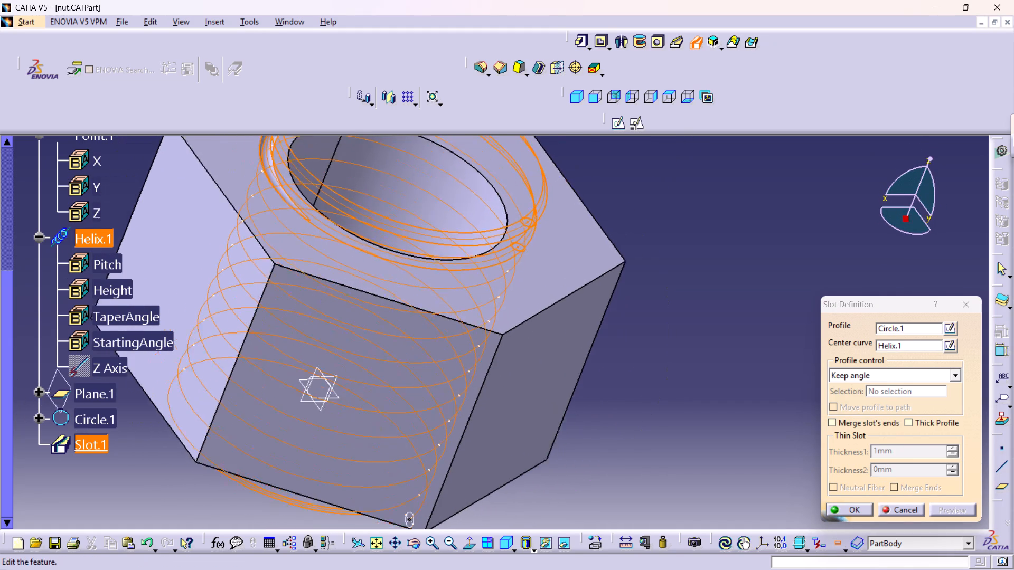
{"action": "middle_click_drag", "start_coordinate": [577, 446], "coordinate": [581, 466]}
{"action": "middle_click_drag", "start_coordinate": [597, 443], "coordinate": [521, 403]}
{"action": "right_click_drag", "start_coordinate": [597, 441], "coordinate": [521, 403]}
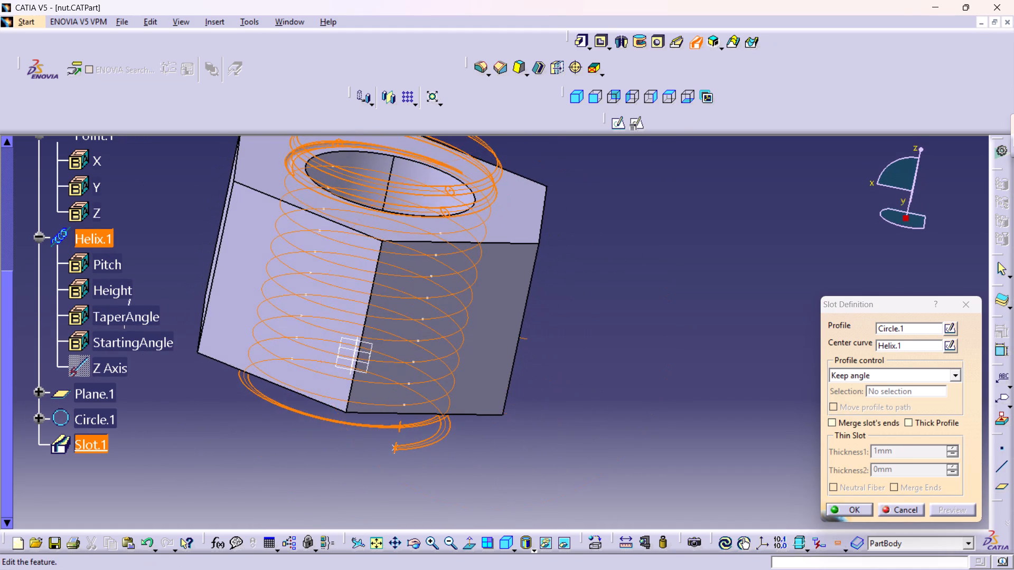
{"action": "middle_click_drag", "start_coordinate": [521, 403], "coordinate": [553, 443]}
{"action": "middle_click_drag", "start_coordinate": [533, 399], "coordinate": [649, 379]}
{"action": "right_click_drag", "start_coordinate": [533, 399], "coordinate": [649, 379]}
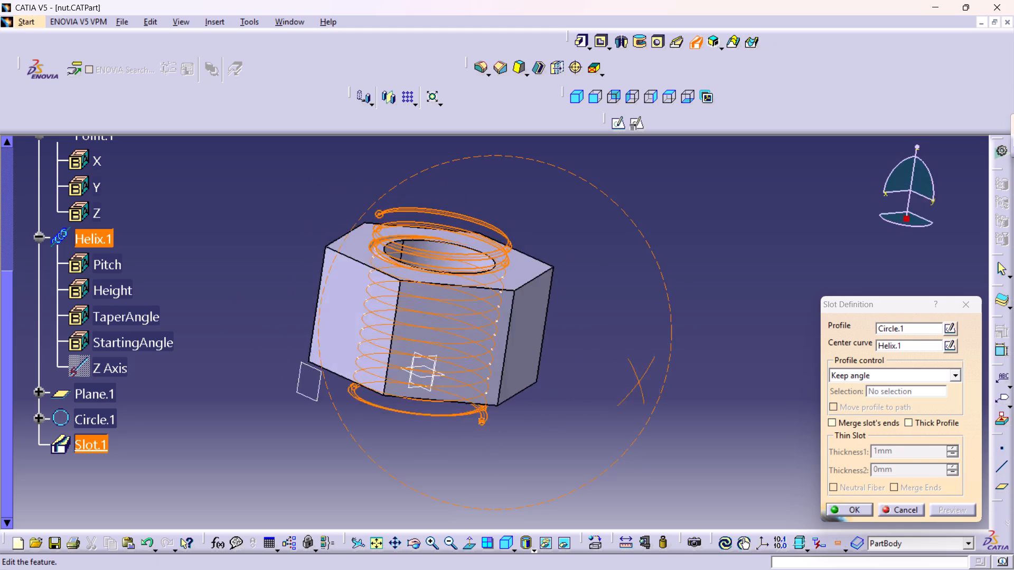
{"action": "right_click_drag", "start_coordinate": [649, 379], "coordinate": [700, 365]}
{"action": "middle_click_drag", "start_coordinate": [649, 379], "coordinate": [700, 365]}
{"action": "middle_click_drag", "start_coordinate": [614, 373], "coordinate": [600, 276]}
{"action": "right_click", "coordinate": [614, 373]}
{"action": "scroll", "coordinate": [604, 286], "scroll_direction": "up", "scroll_amount": 1}
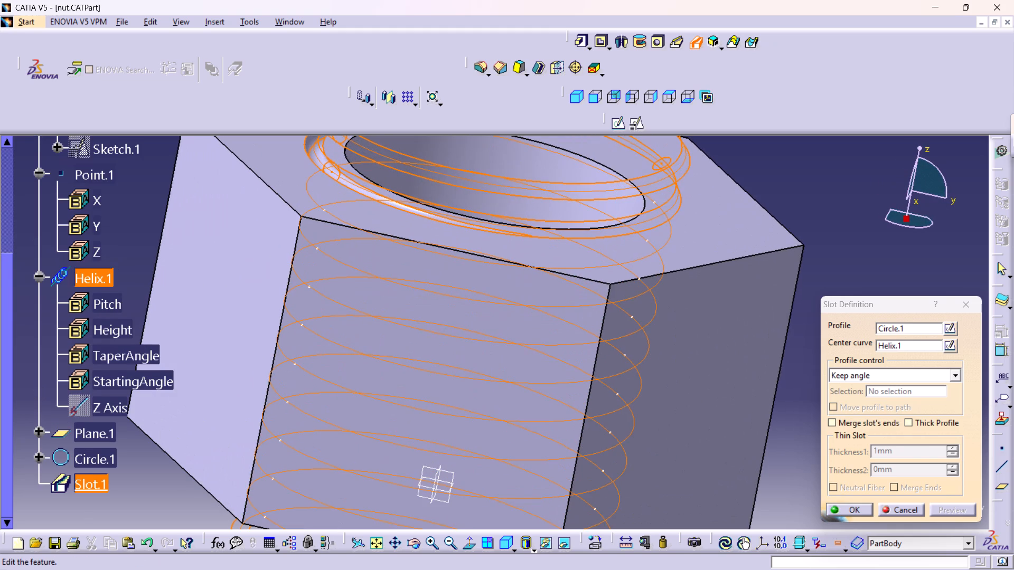
{"action": "middle_click_drag", "start_coordinate": [598, 270], "coordinate": [614, 360]}
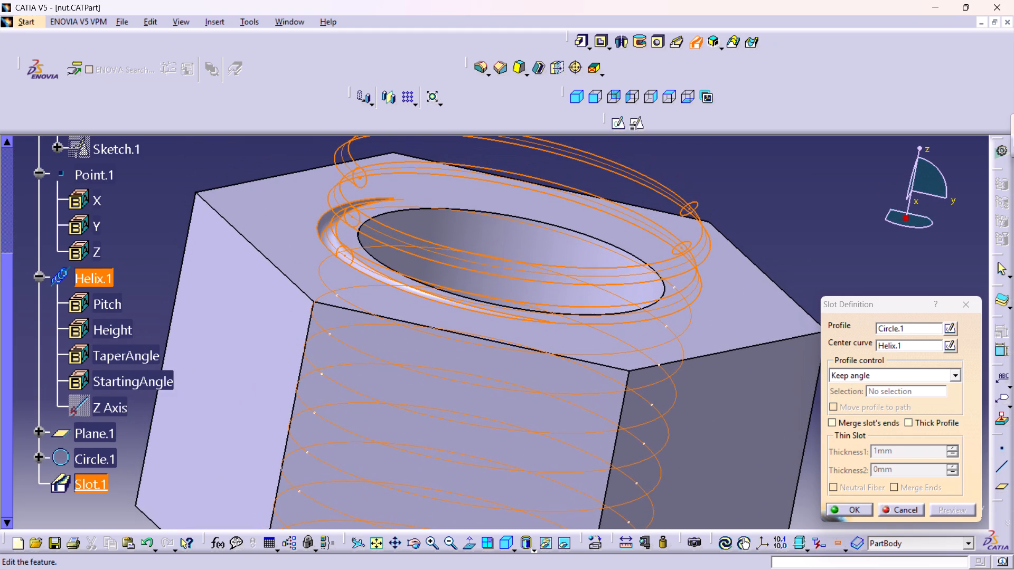
{"action": "middle_click_drag", "start_coordinate": [614, 360], "coordinate": [614, 360]}
{"action": "right_click", "coordinate": [614, 360]}
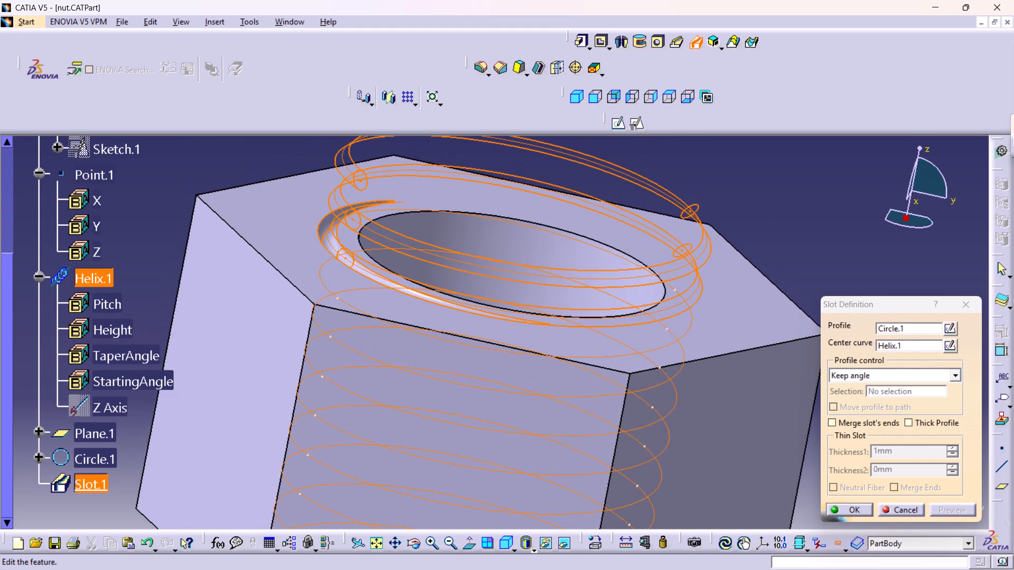
{"action": "middle_click_drag", "start_coordinate": [614, 360], "coordinate": [640, 403]}
{"action": "left_click", "coordinate": [848, 507]}
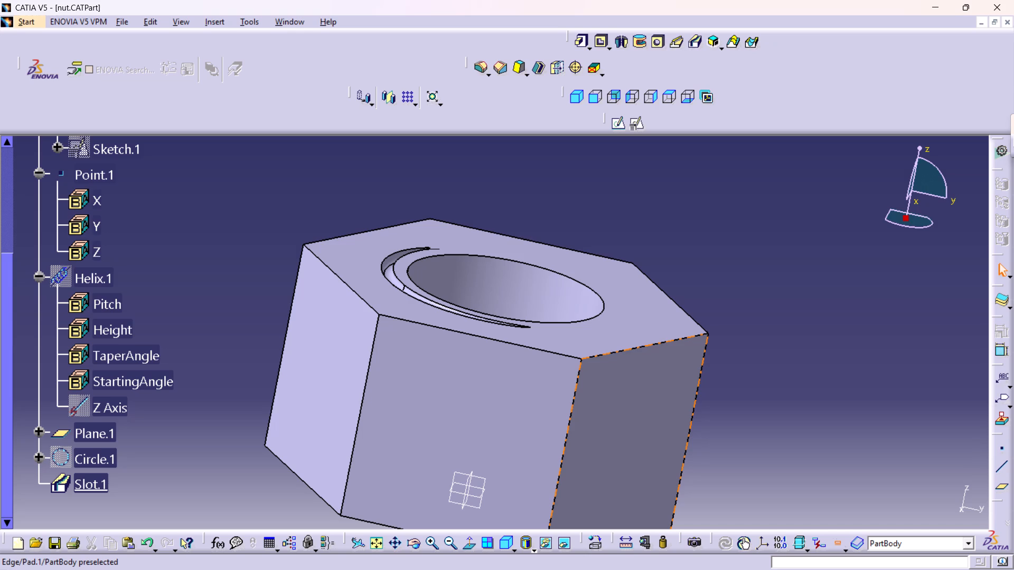
Start a positioned sketch on the nut's side face with implicit origin and orientation.
{"action": "left_click", "coordinate": [481, 478]}
{"action": "left_click", "coordinate": [515, 452]}
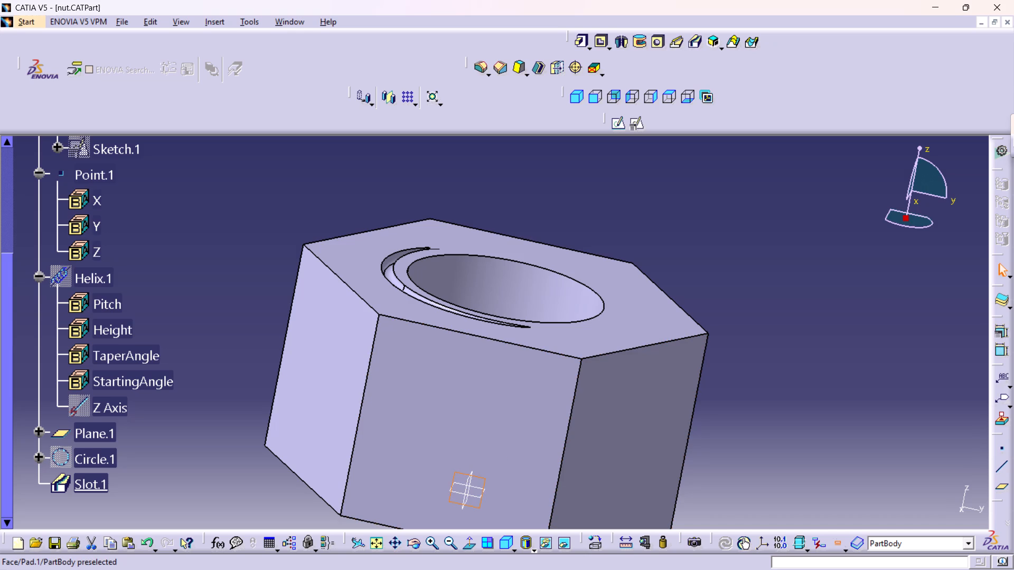
{"action": "left_click", "coordinate": [638, 121]}
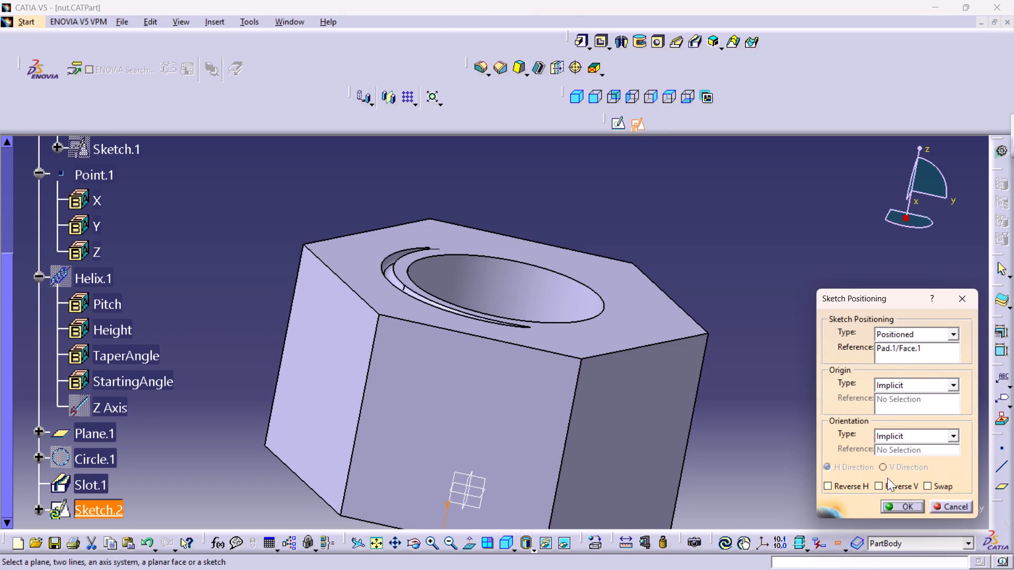
{"action": "left_click", "coordinate": [901, 503]}
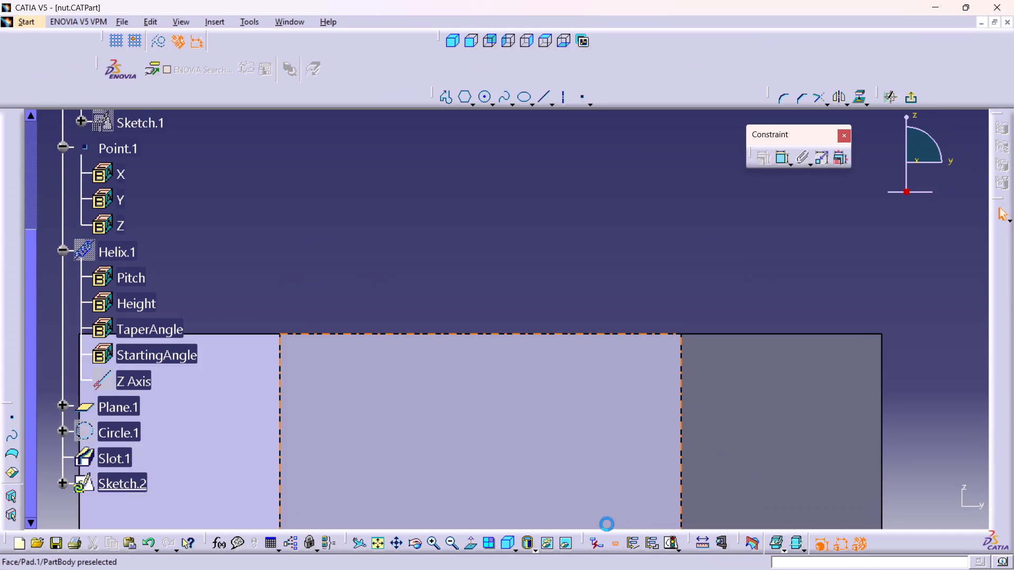
Sketch a closed right triangle outside the nut's upper corner, with a sloping side about 7.9 mm long and a vertical side about 6.7 mm.
{"action": "middle_click_drag", "start_coordinate": [600, 273], "coordinate": [603, 344]}
{"action": "right_click", "coordinate": [600, 272]}
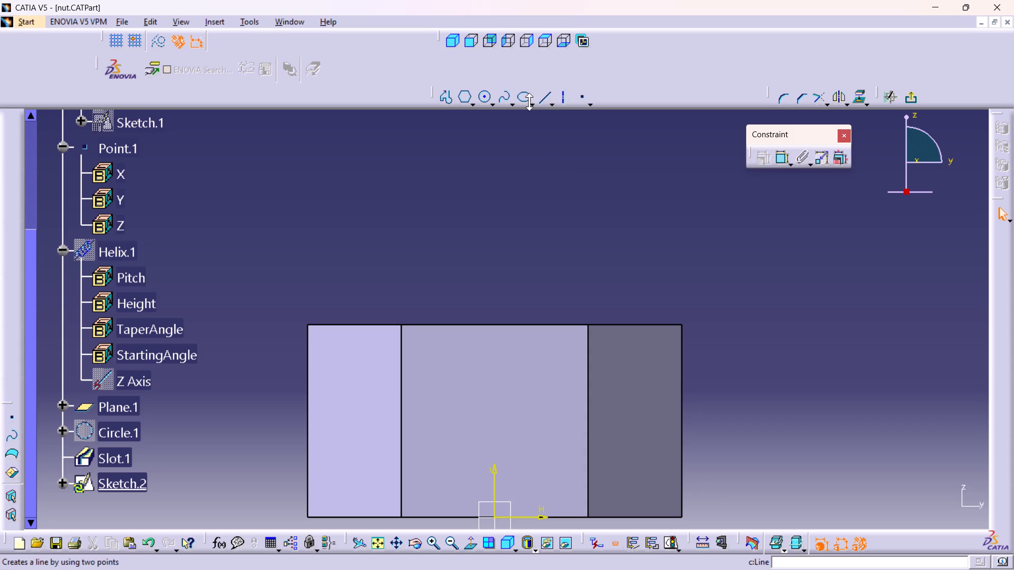
{"action": "double_click", "coordinate": [446, 99]}
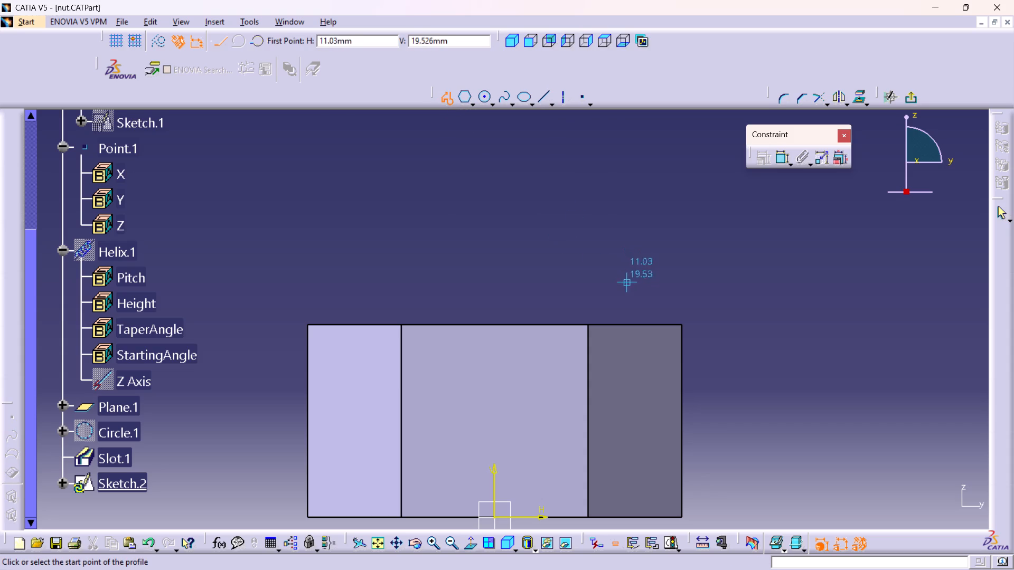
{"action": "left_click", "coordinate": [657, 267]}
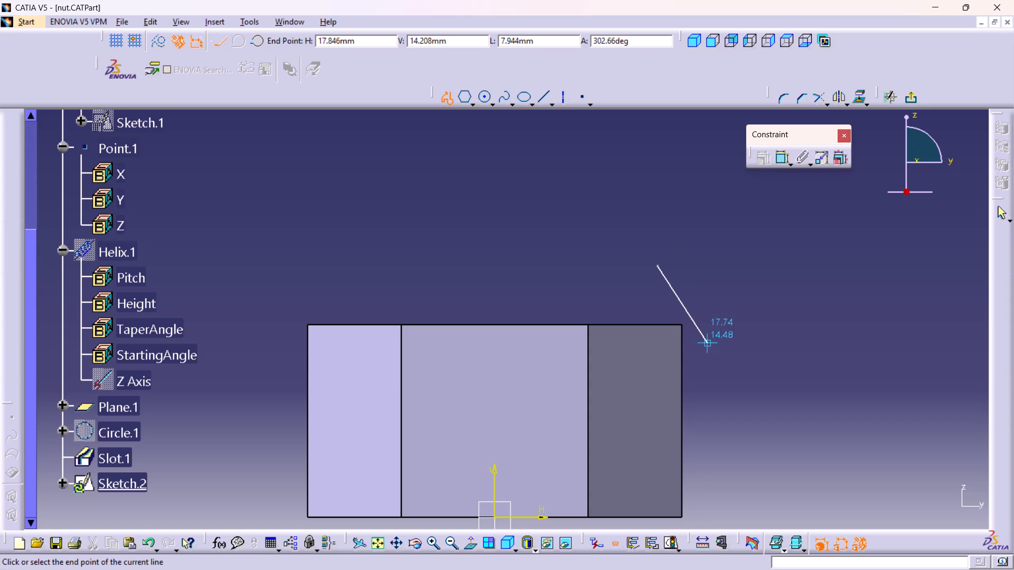
{"action": "left_click", "coordinate": [709, 348]}
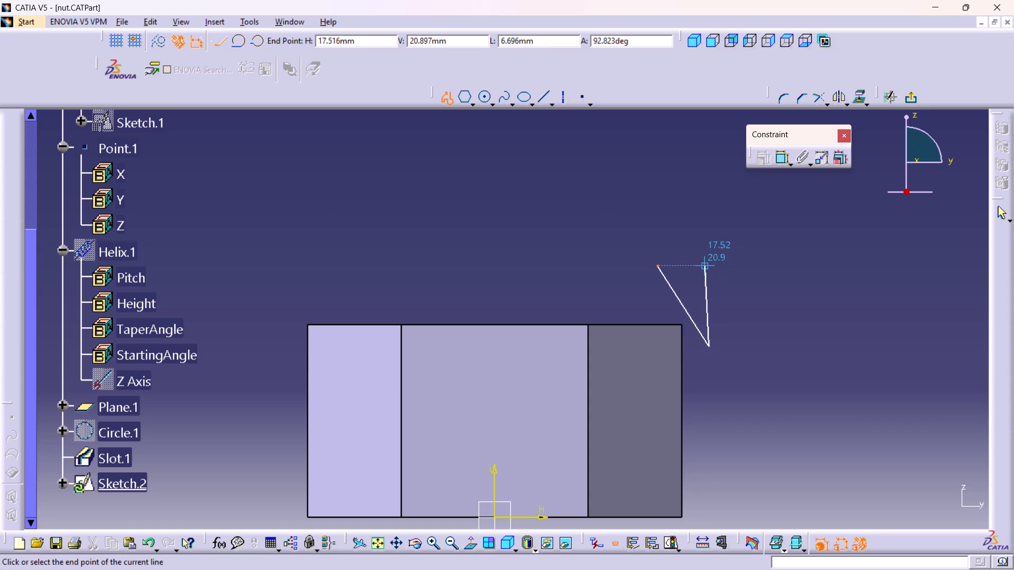
{"action": "left_click", "coordinate": [707, 265]}
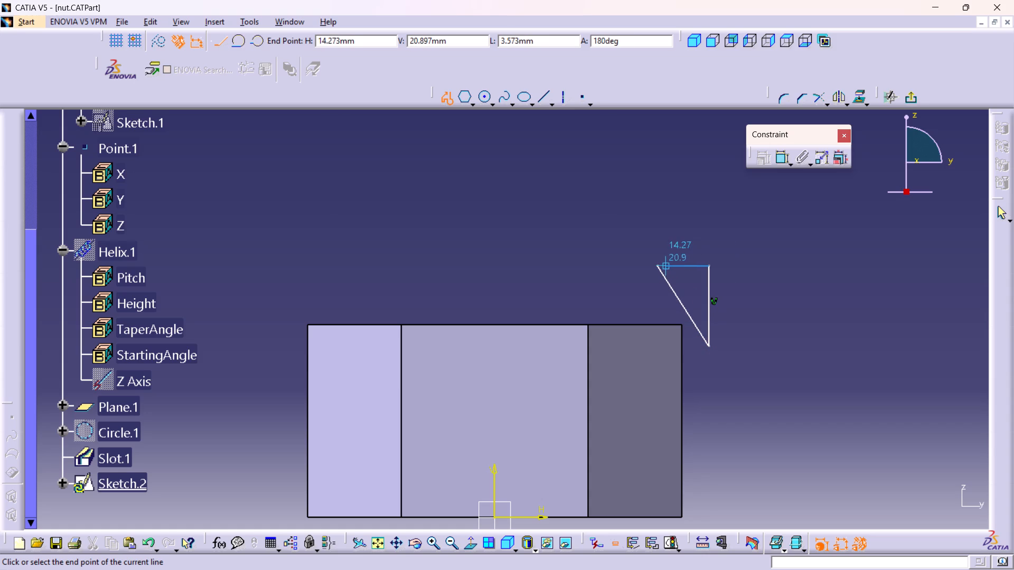
{"action": "left_click", "coordinate": [658, 263]}
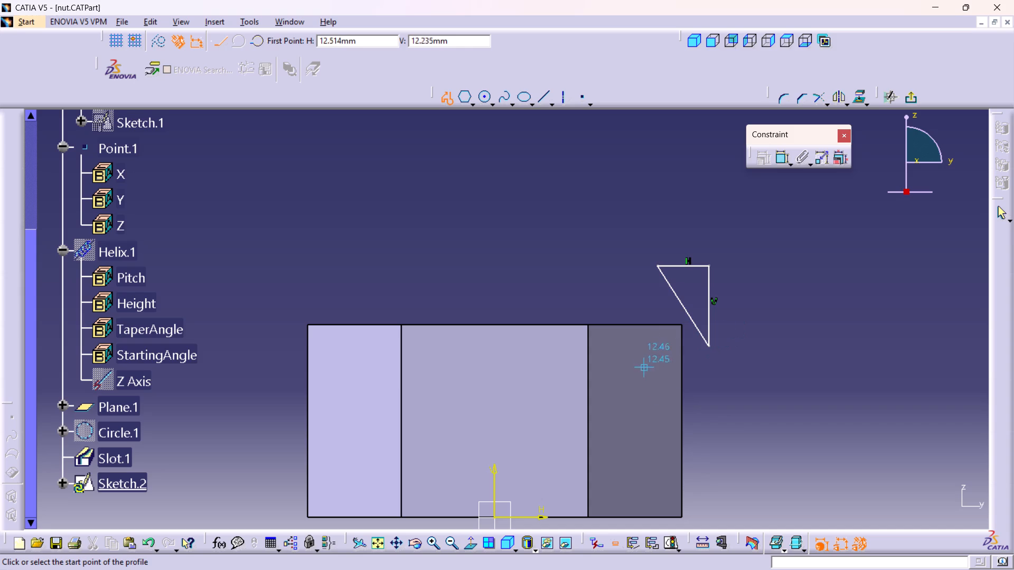
{"action": "left_click", "coordinate": [1002, 210]}
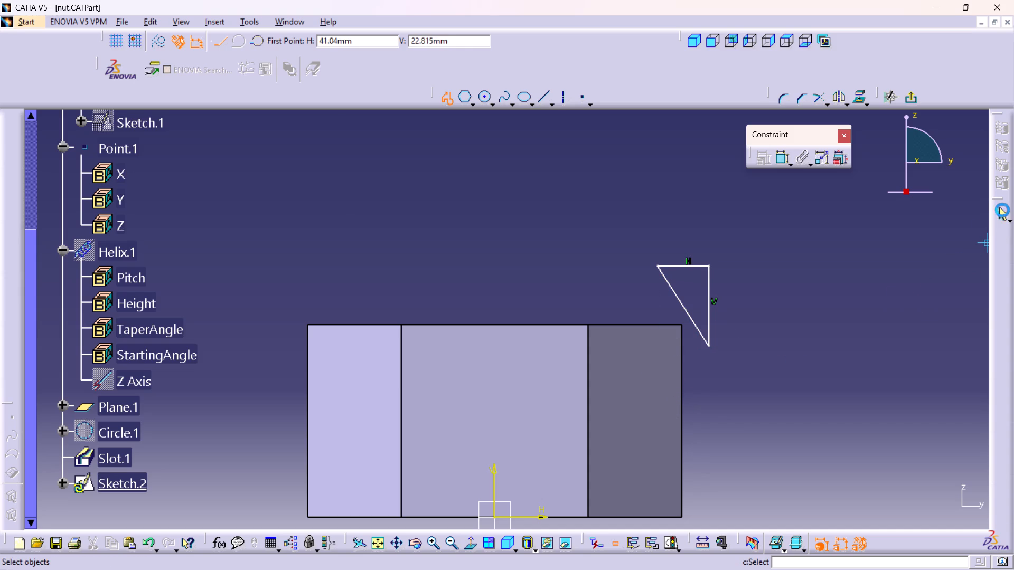
Constrain the triangle's sloping side coincident with the nut's top edge.
{"action": "left_click", "coordinate": [686, 309]}
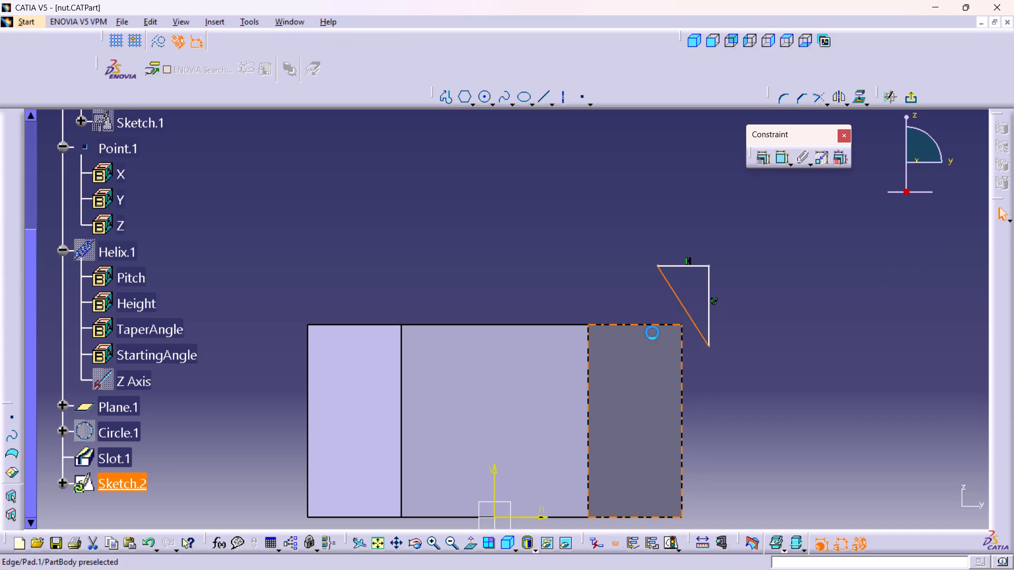
{"action": "left_click", "coordinate": [651, 325]}
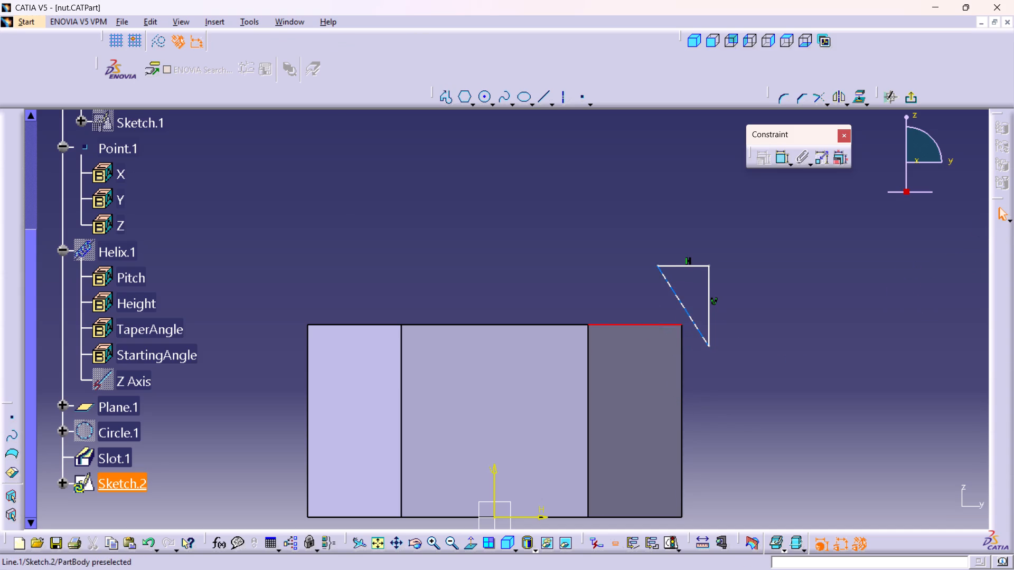
{"action": "left_click", "coordinate": [636, 233]}
{"action": "double_click", "coordinate": [782, 159]}
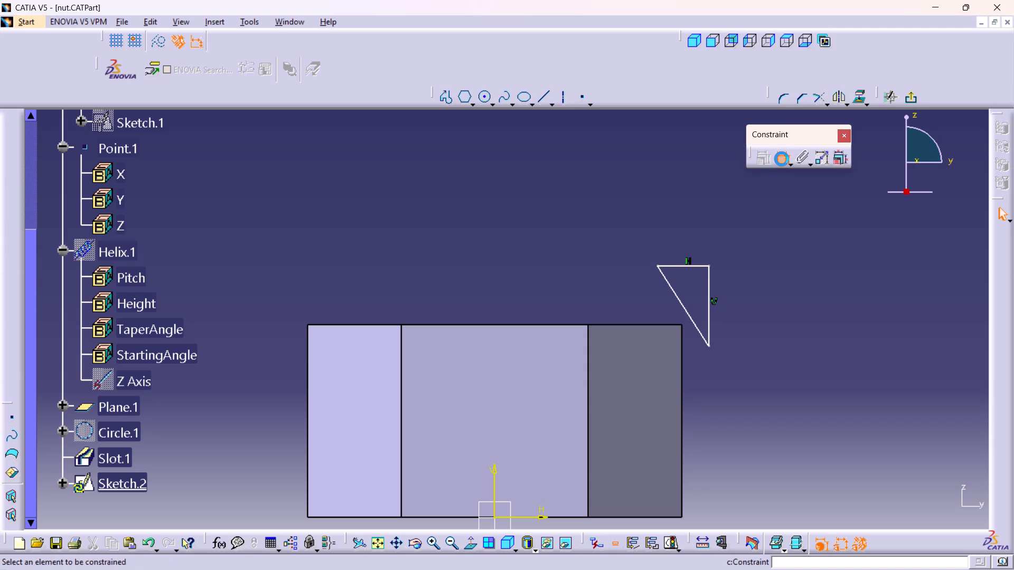
{"action": "left_click", "coordinate": [633, 325]}
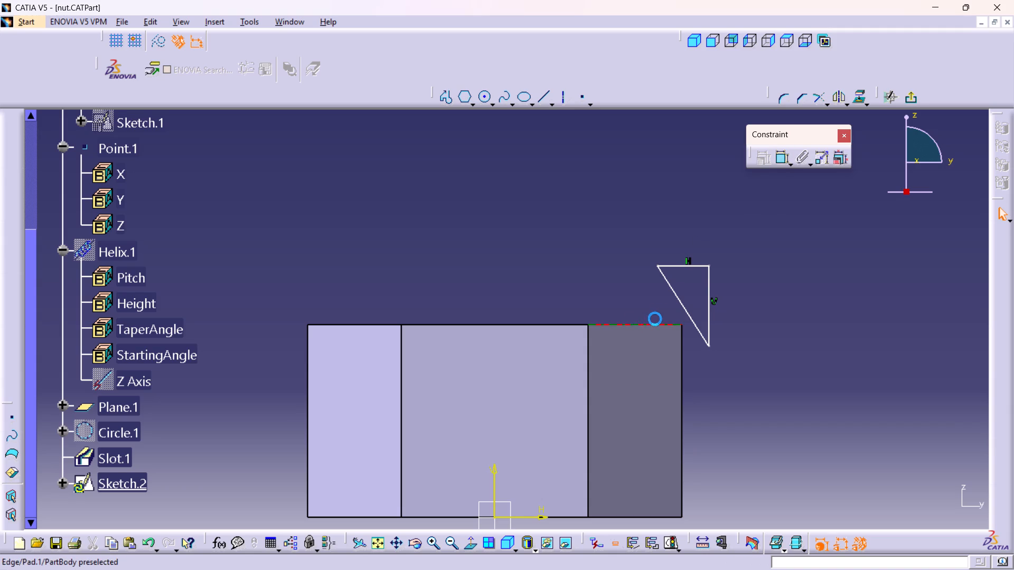
{"action": "left_click", "coordinate": [678, 299]}
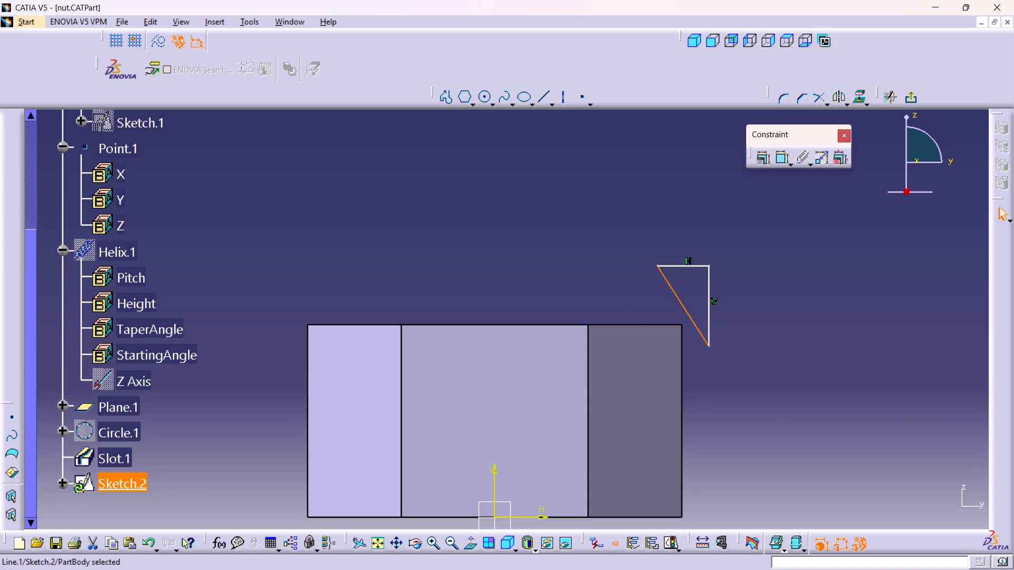
{"action": "double_click", "coordinate": [780, 159]}
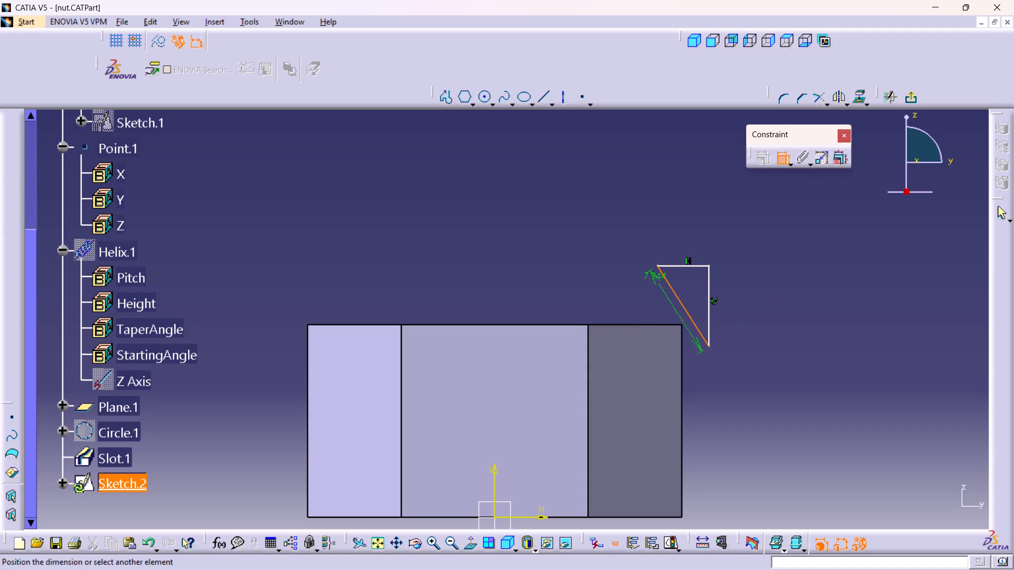
{"action": "left_click", "coordinate": [629, 322]}
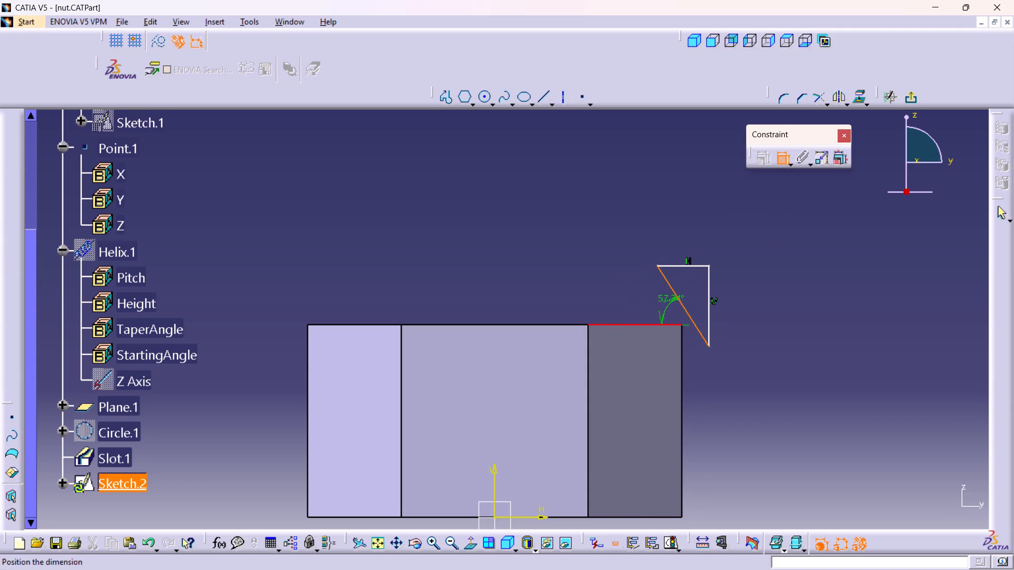
{"action": "right_click", "coordinate": [745, 315]}
{"action": "left_click", "coordinate": [770, 395]}
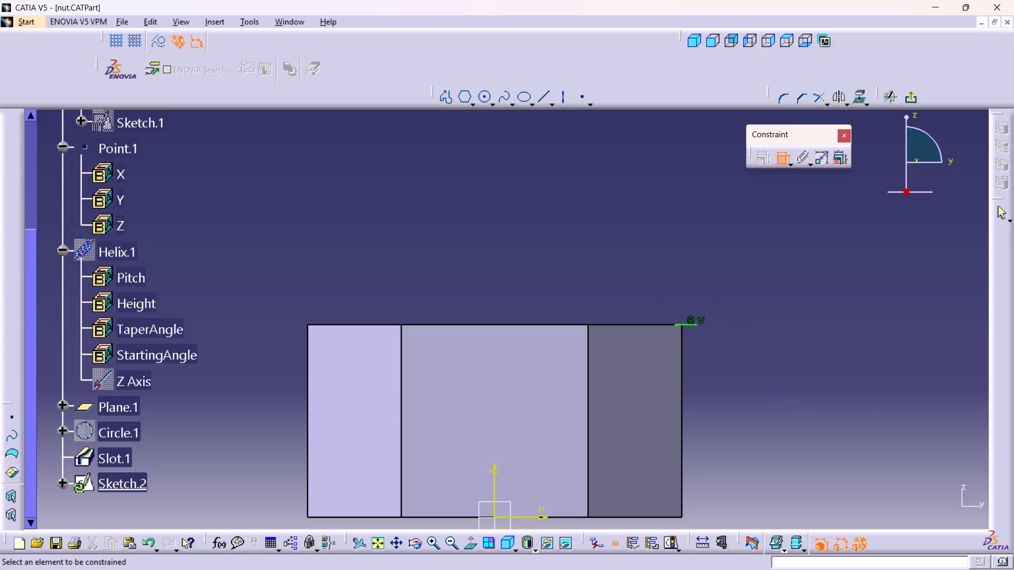
Inspect the constrained triangle sketch against the nut's side faces and top edge from several angles.
{"action": "middle_click_drag", "start_coordinate": [726, 321], "coordinate": [637, 387]}
{"action": "right_click_drag", "start_coordinate": [726, 320], "coordinate": [637, 387]}
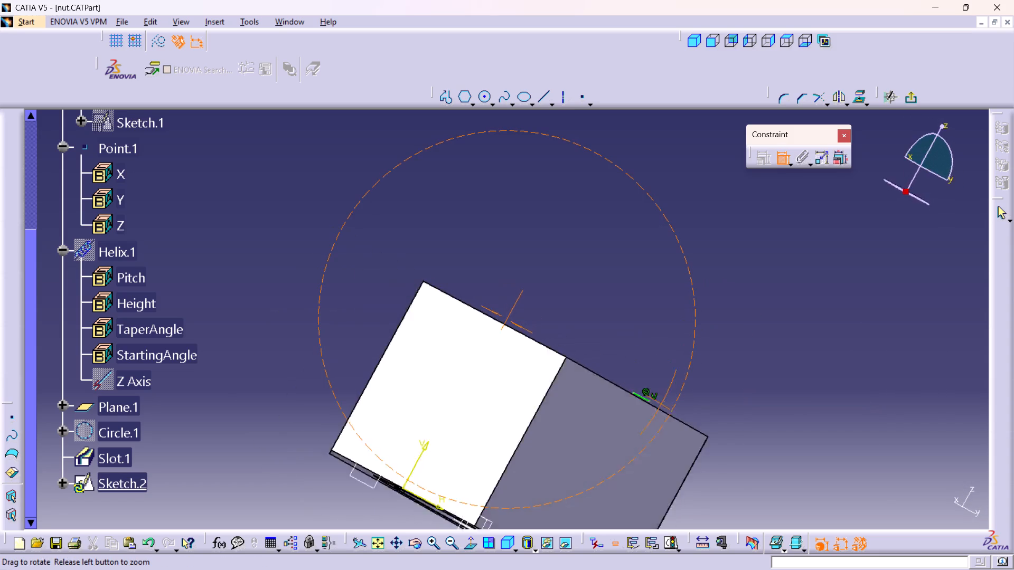
{"action": "right_click_drag", "start_coordinate": [637, 387], "coordinate": [586, 430]}
{"action": "middle_click_drag", "start_coordinate": [637, 387], "coordinate": [578, 445]}
{"action": "middle_click_drag", "start_coordinate": [582, 439], "coordinate": [580, 397]}
{"action": "right_click", "coordinate": [582, 439]}
{"action": "middle_click_drag", "start_coordinate": [576, 403], "coordinate": [553, 298]}
{"action": "middle_click_drag", "start_coordinate": [628, 408], "coordinate": [560, 280]}
{"action": "right_click_drag", "start_coordinate": [636, 403], "coordinate": [560, 280]}
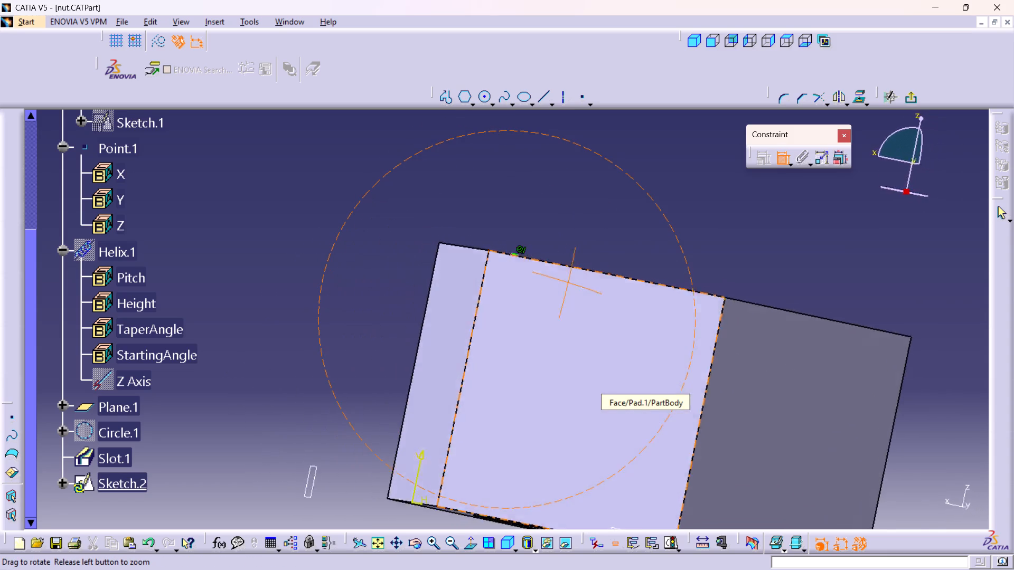
{"action": "middle_click_drag", "start_coordinate": [560, 280], "coordinate": [628, 421]}
{"action": "right_click_drag", "start_coordinate": [560, 280], "coordinate": [628, 421]}
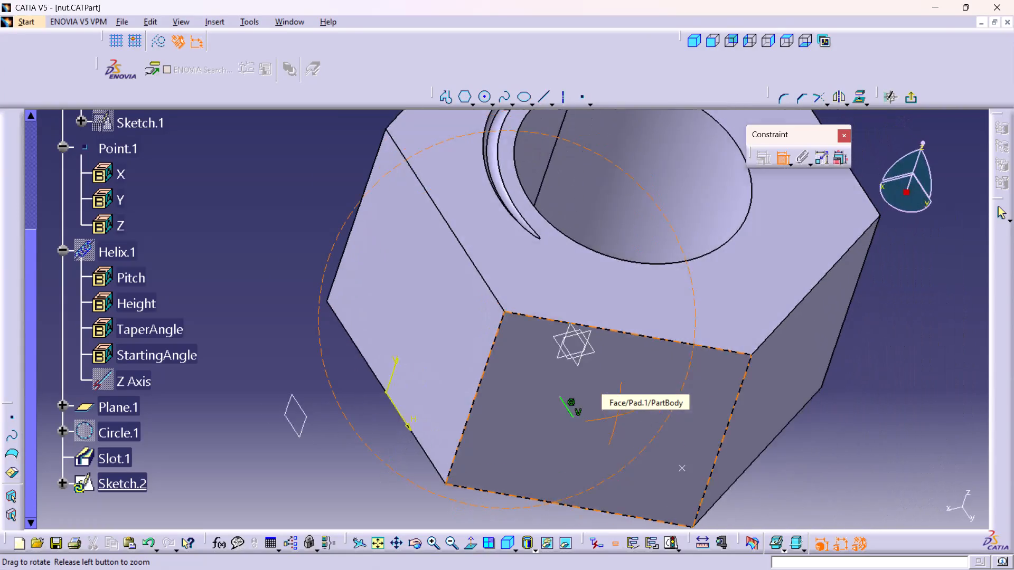
{"action": "right_click_drag", "start_coordinate": [628, 421], "coordinate": [778, 301]}
{"action": "middle_click_drag", "start_coordinate": [628, 421], "coordinate": [778, 301]}
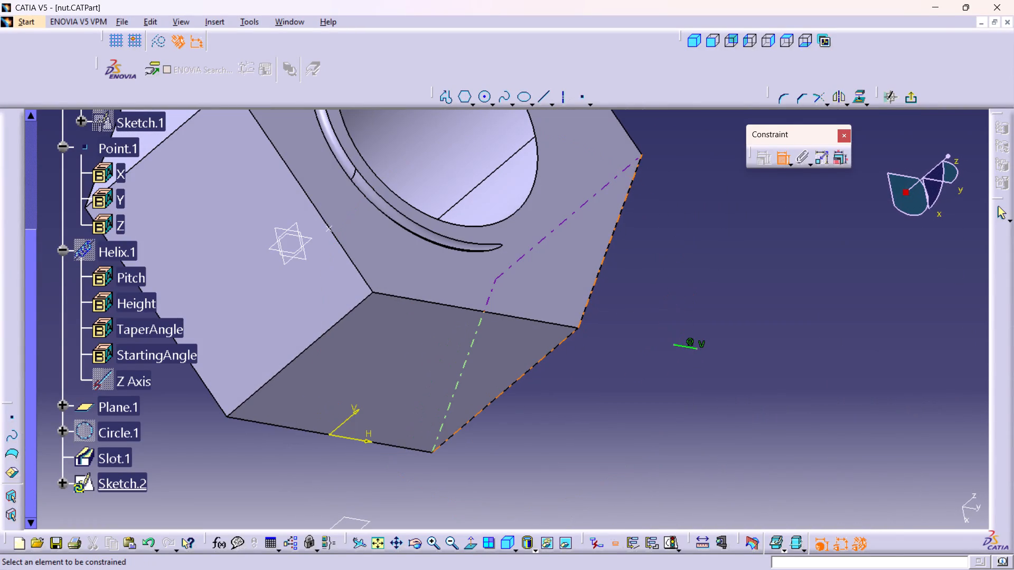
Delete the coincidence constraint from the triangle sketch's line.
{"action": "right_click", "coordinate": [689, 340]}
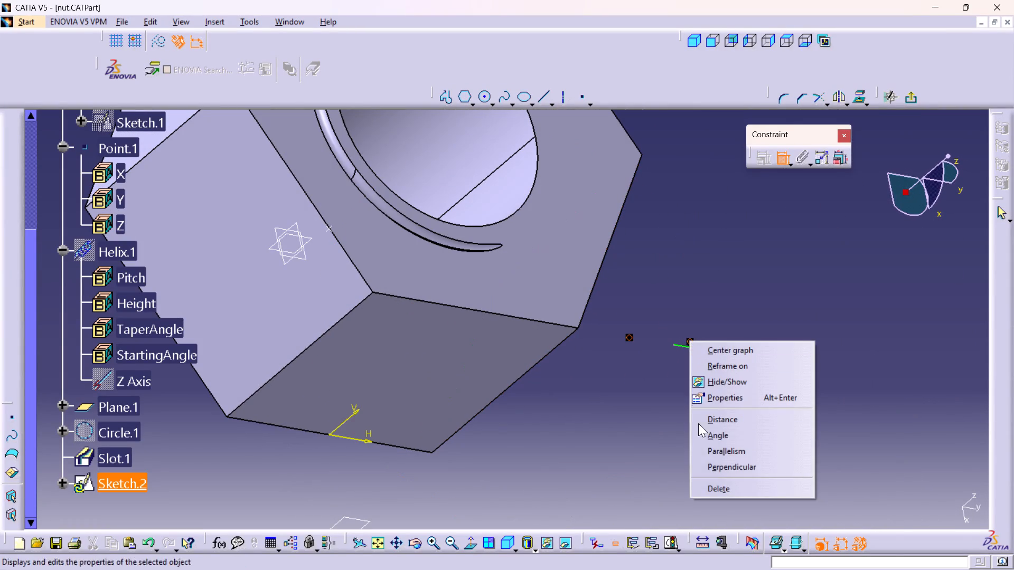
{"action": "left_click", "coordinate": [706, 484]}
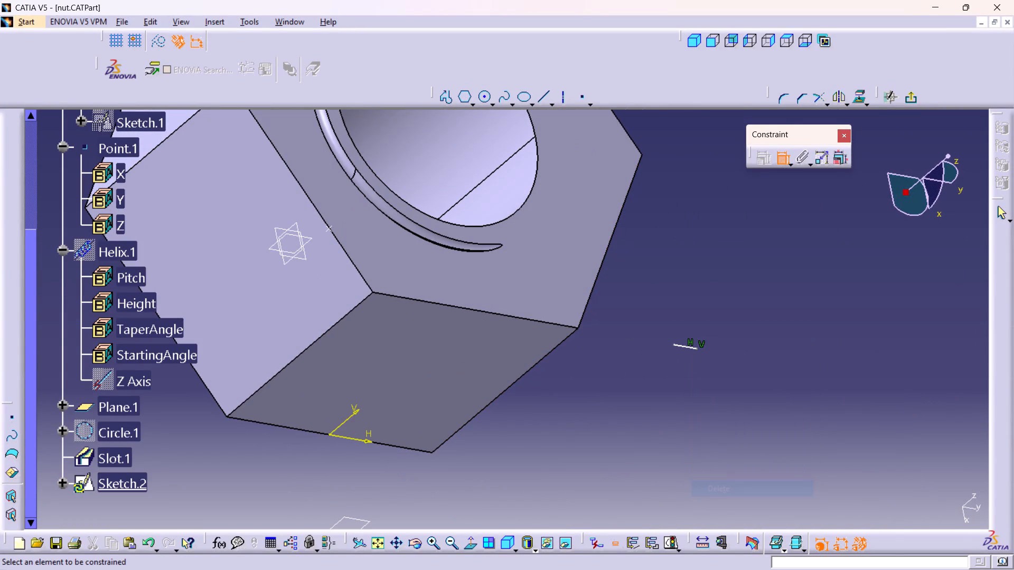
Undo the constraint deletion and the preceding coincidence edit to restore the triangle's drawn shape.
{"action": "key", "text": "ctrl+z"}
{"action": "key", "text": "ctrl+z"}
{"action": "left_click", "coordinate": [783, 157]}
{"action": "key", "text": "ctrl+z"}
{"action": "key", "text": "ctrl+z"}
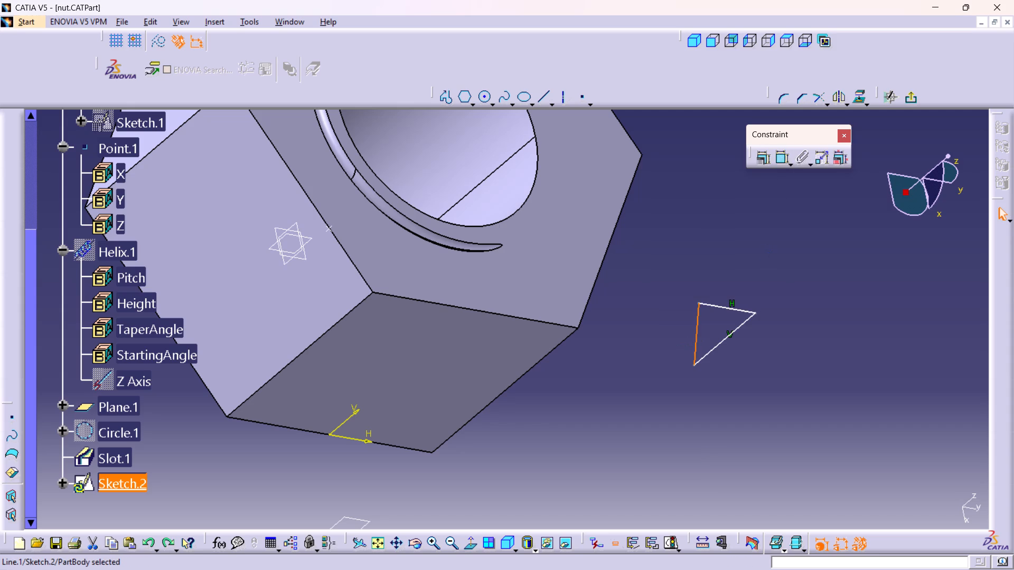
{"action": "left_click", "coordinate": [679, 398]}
Delete the whole triangle, including its horizontal and vertical constraints, from the side-face sketch.
{"action": "middle_click_drag", "start_coordinate": [681, 384], "coordinate": [679, 334]}
{"action": "right_click_drag", "start_coordinate": [683, 379], "coordinate": [679, 334]}
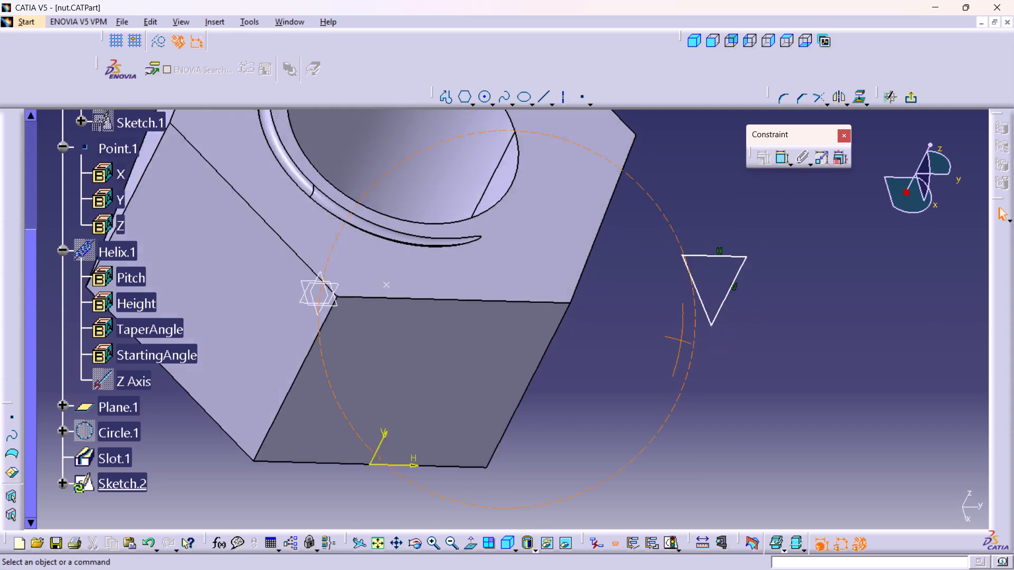
{"action": "middle_click_drag", "start_coordinate": [679, 334], "coordinate": [652, 233]}
{"action": "right_click_drag", "start_coordinate": [679, 334], "coordinate": [652, 233]}
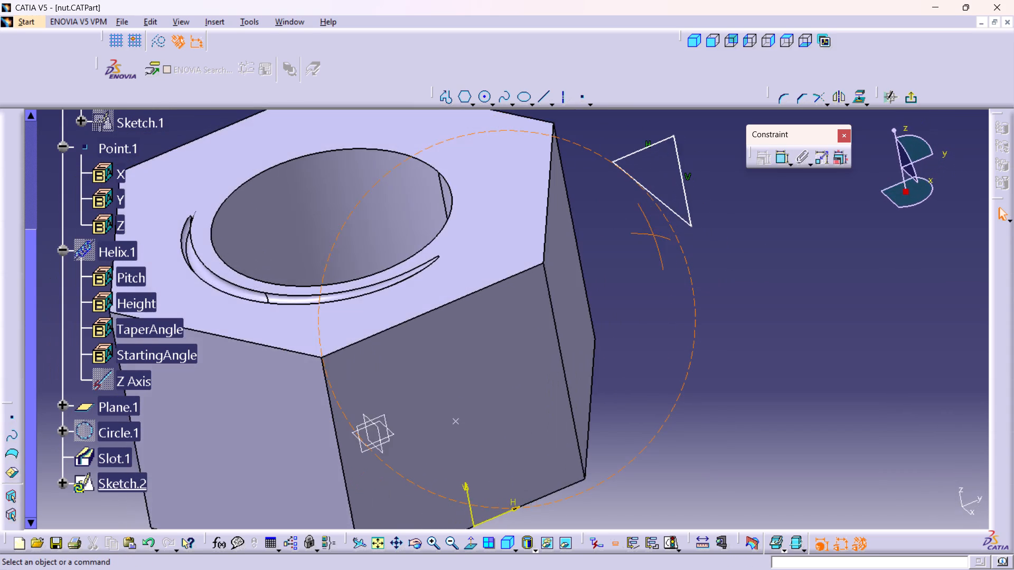
{"action": "middle_click_drag", "start_coordinate": [652, 233], "coordinate": [663, 217]}
{"action": "right_click_drag", "start_coordinate": [652, 233], "coordinate": [663, 217]}
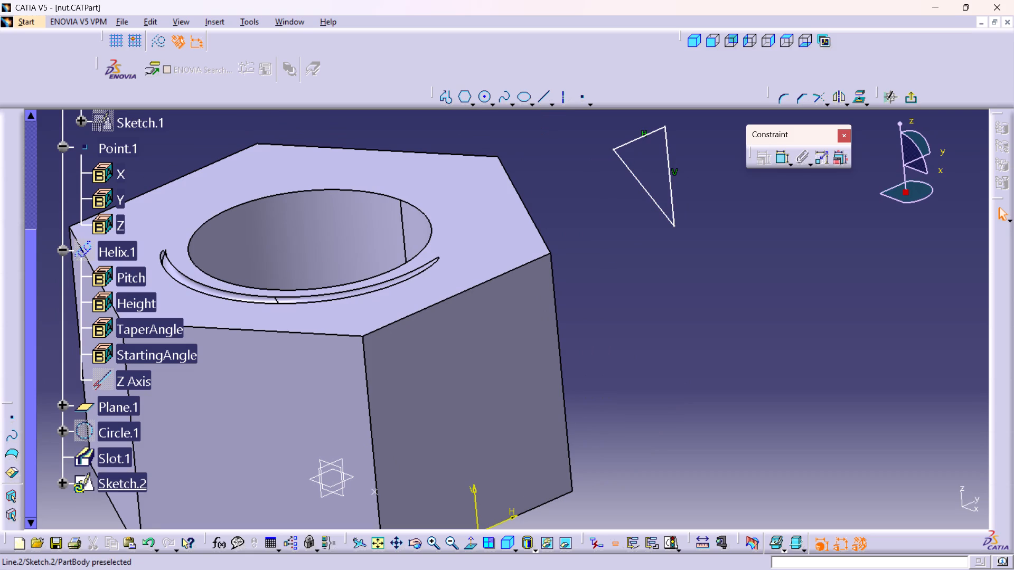
{"action": "left_click_drag", "start_coordinate": [690, 122], "coordinate": [614, 231]}
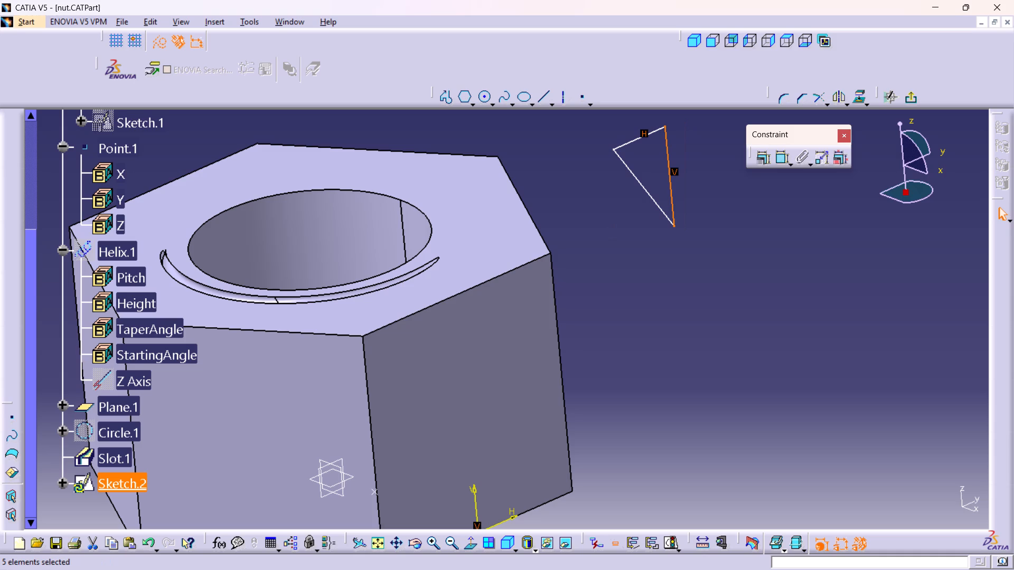
{"action": "key", "text": "Home"}
{"action": "key", "text": "Delete"}
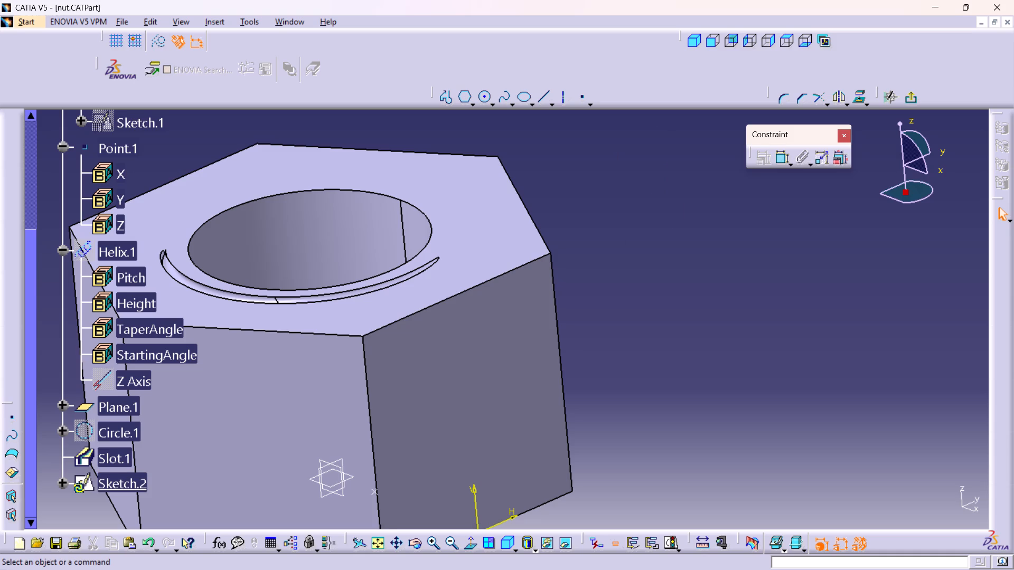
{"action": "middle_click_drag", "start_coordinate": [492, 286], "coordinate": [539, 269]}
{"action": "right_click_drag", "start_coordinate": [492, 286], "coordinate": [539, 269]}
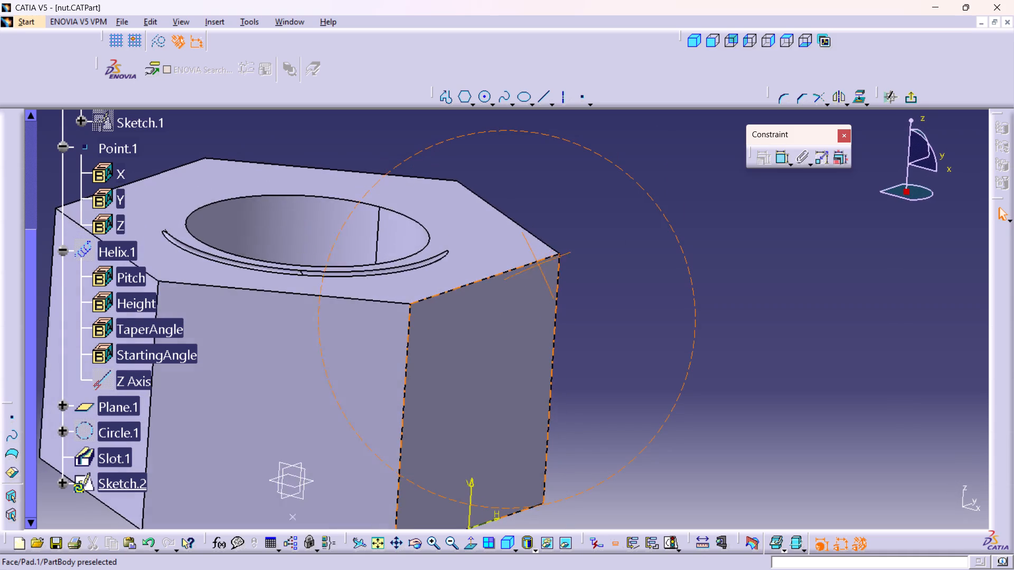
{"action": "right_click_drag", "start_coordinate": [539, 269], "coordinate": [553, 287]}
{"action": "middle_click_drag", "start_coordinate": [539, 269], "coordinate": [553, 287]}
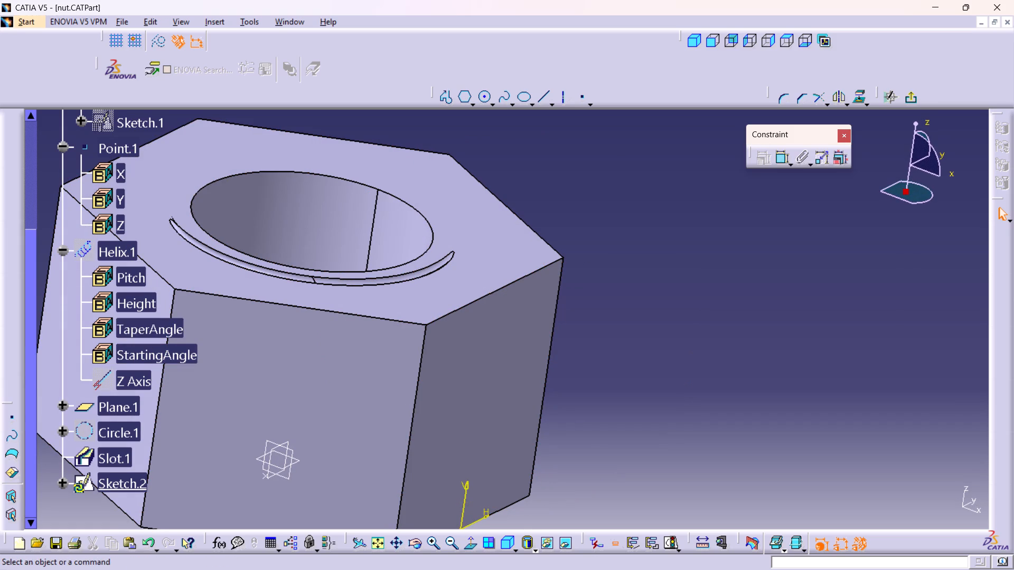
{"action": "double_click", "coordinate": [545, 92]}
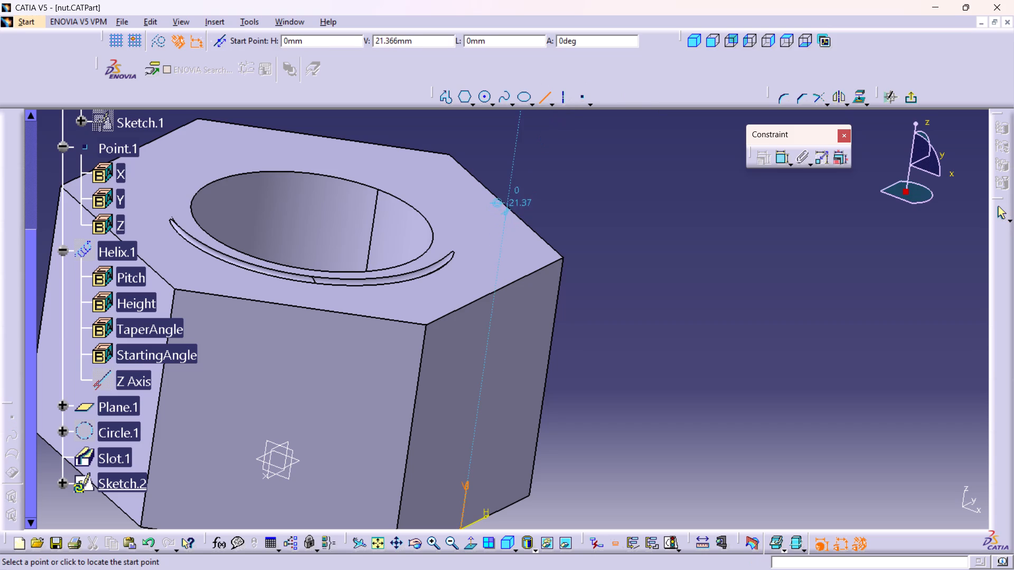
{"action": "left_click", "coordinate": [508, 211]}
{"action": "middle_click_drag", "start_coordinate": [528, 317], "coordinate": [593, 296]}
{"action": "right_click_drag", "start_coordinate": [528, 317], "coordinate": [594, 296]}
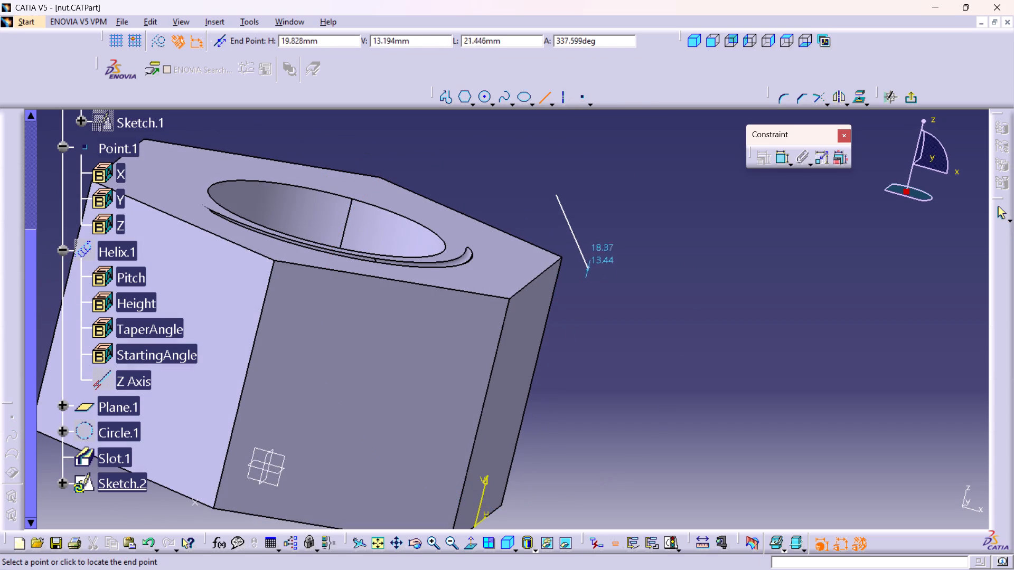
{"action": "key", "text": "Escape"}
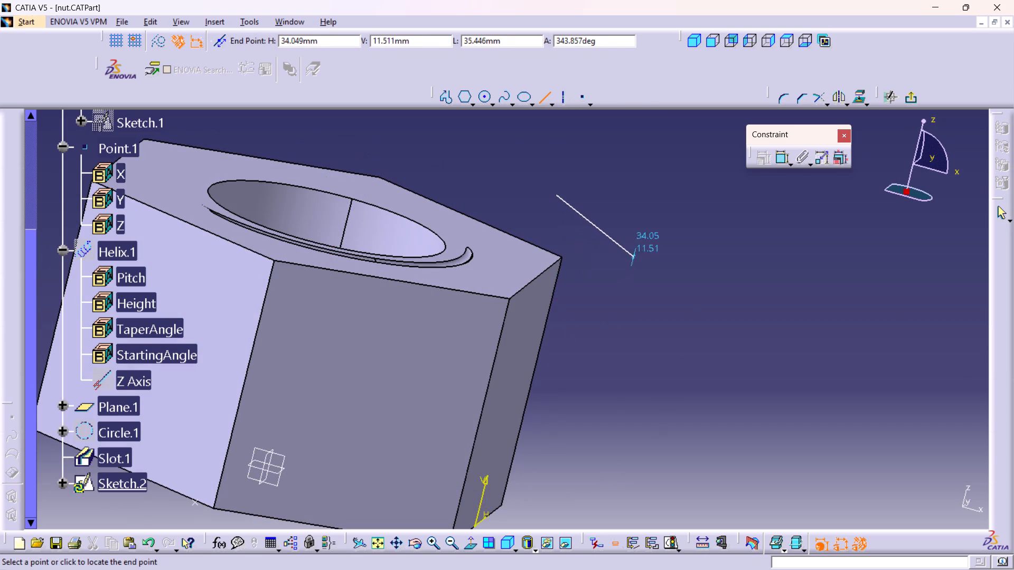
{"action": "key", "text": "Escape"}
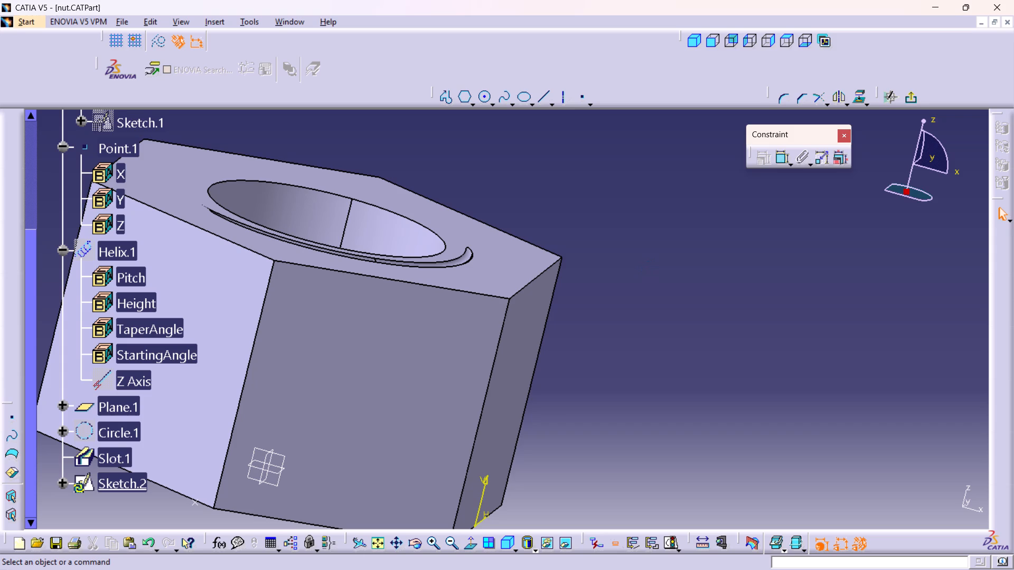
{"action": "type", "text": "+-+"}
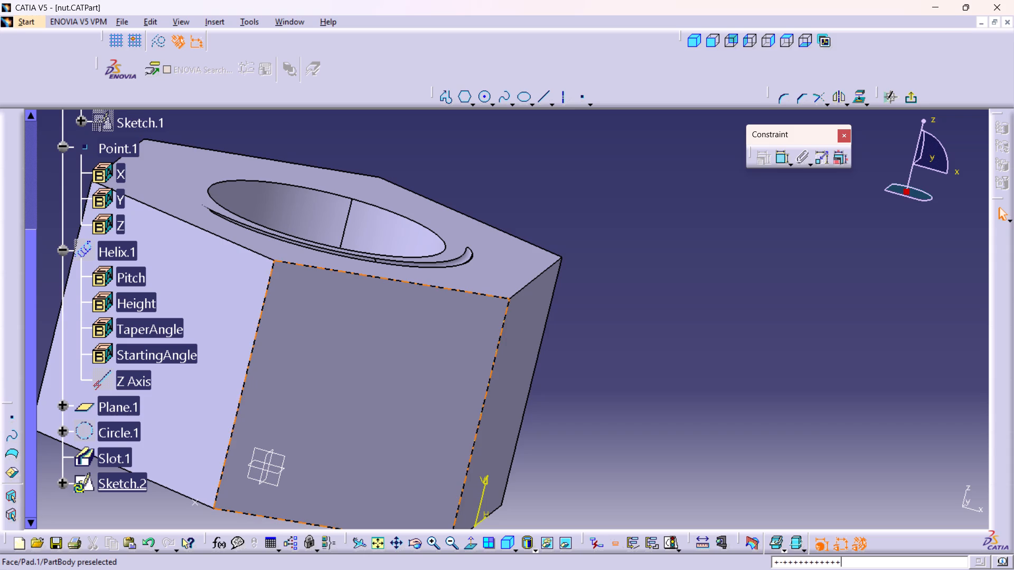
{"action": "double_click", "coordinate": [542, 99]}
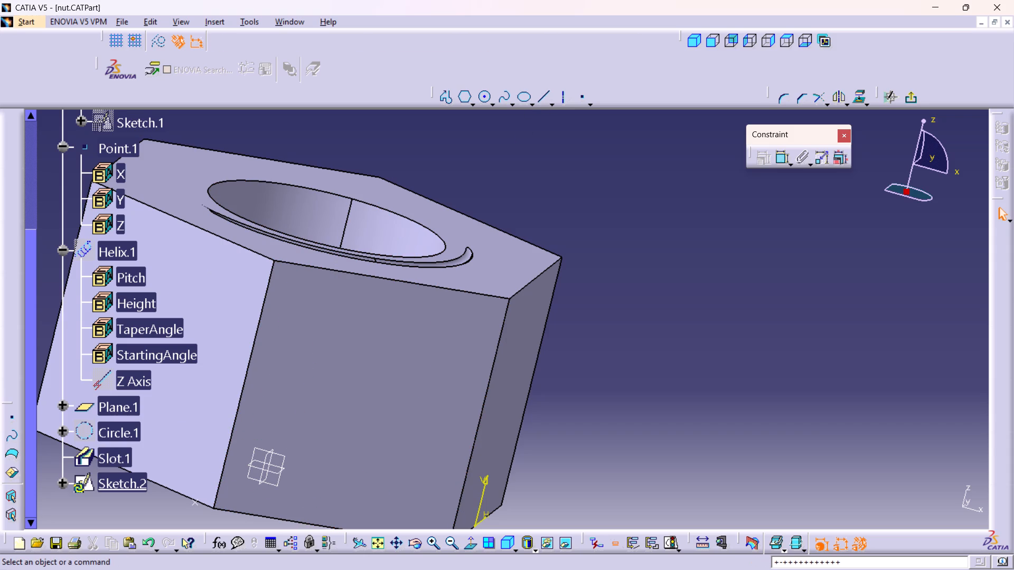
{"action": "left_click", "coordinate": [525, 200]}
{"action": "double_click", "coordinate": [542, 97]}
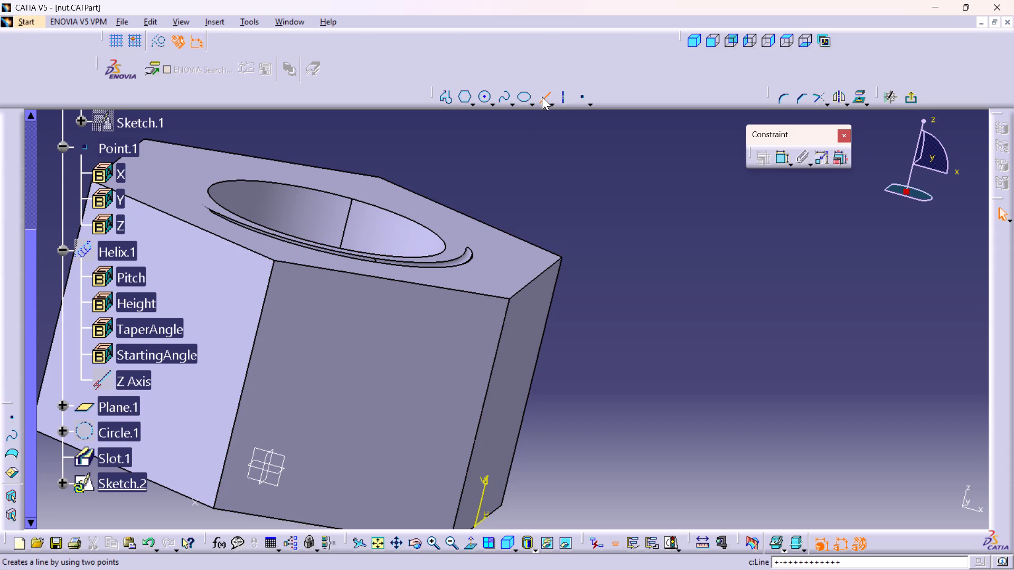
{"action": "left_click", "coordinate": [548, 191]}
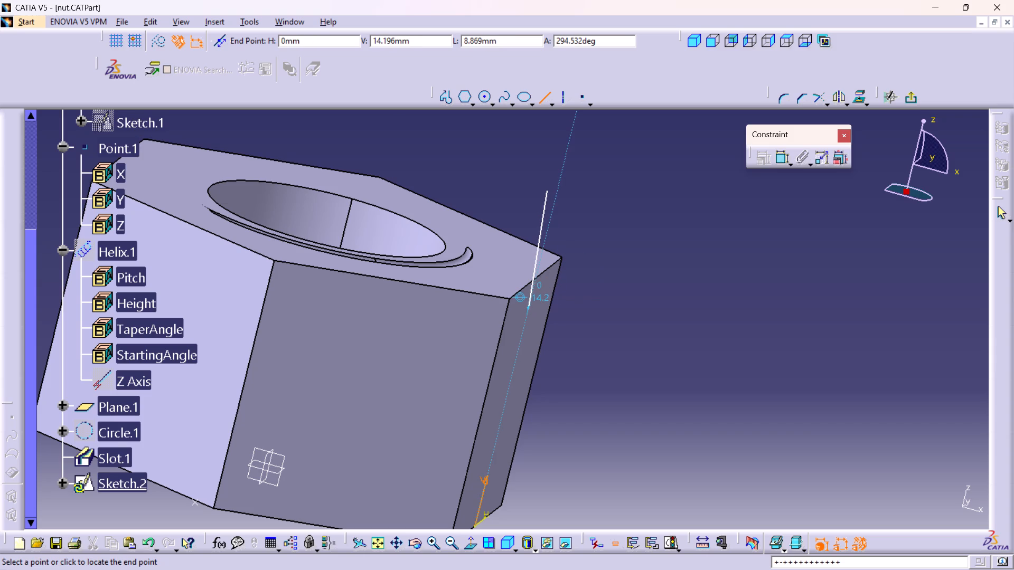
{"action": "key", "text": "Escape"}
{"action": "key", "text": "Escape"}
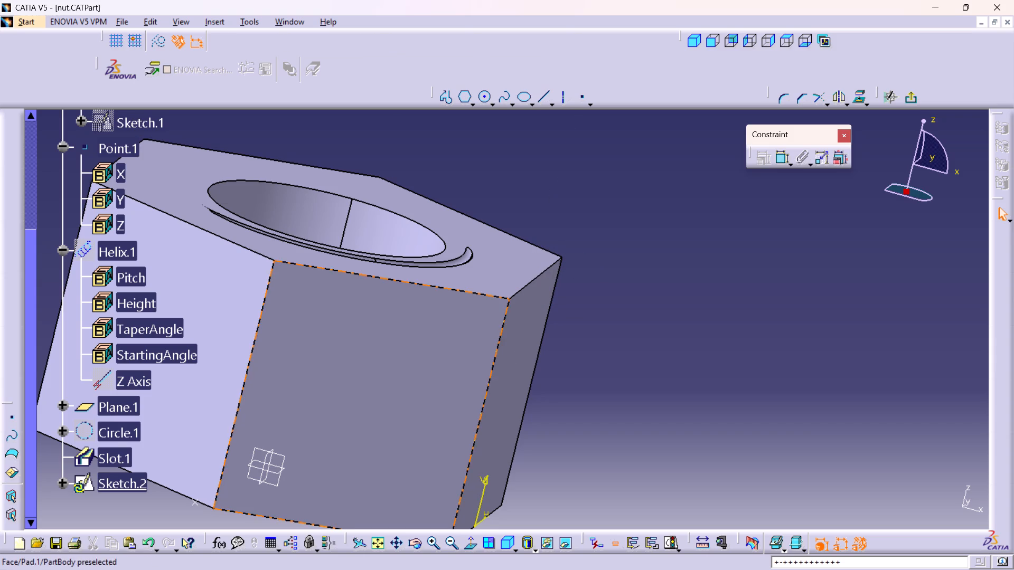
View the sketch plane face-on and draw a sloping line about 7.5 mm long across the nut's upper corner.
{"action": "left_click", "coordinate": [510, 545]}
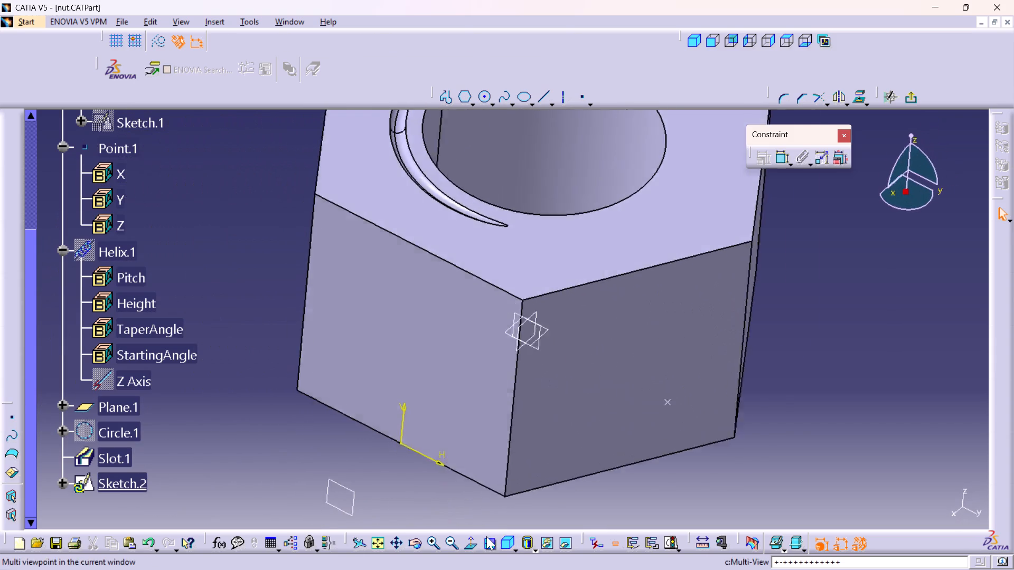
{"action": "left_click", "coordinate": [472, 544]}
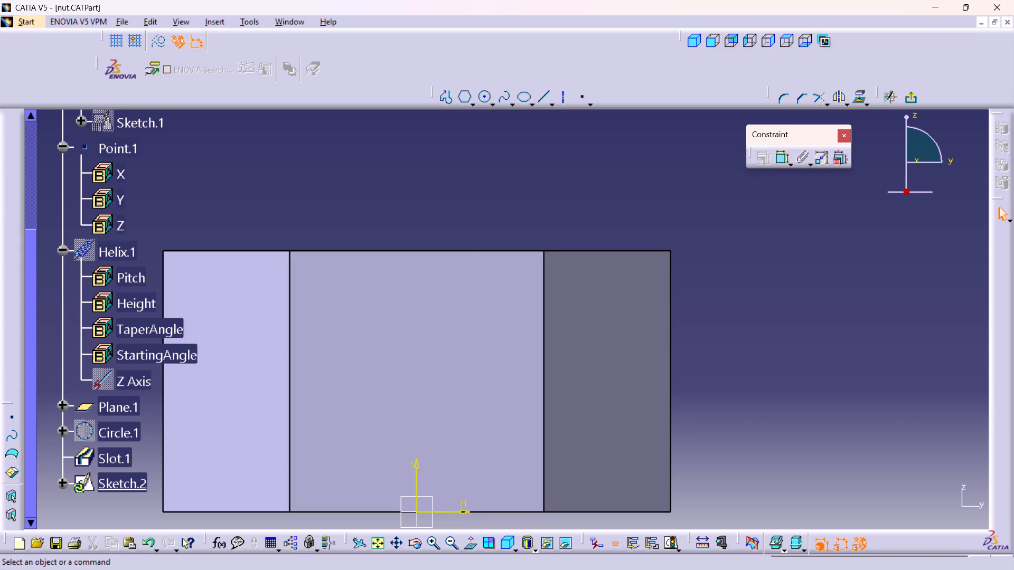
{"action": "double_click", "coordinate": [540, 95]}
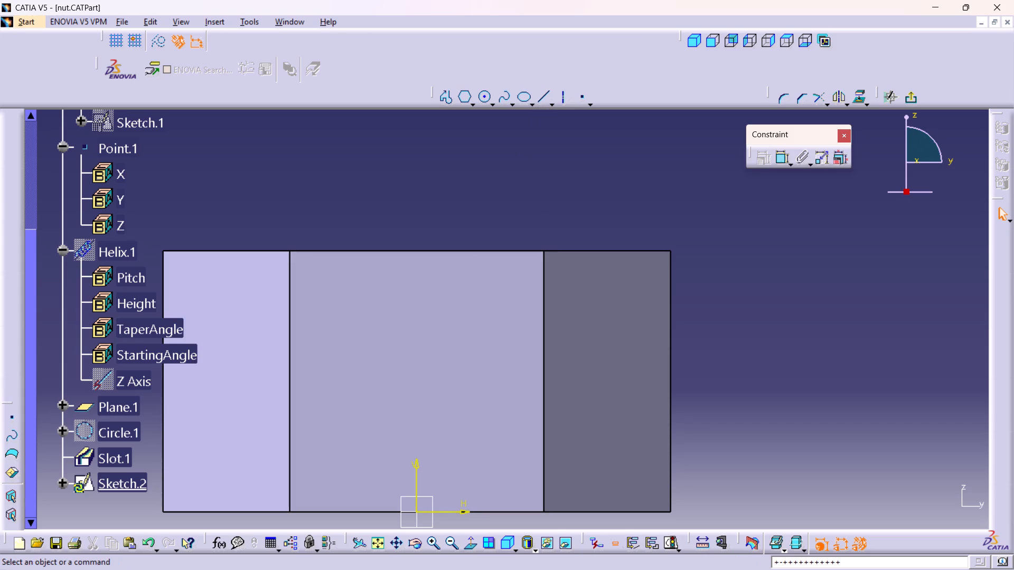
{"action": "left_click", "coordinate": [547, 93]}
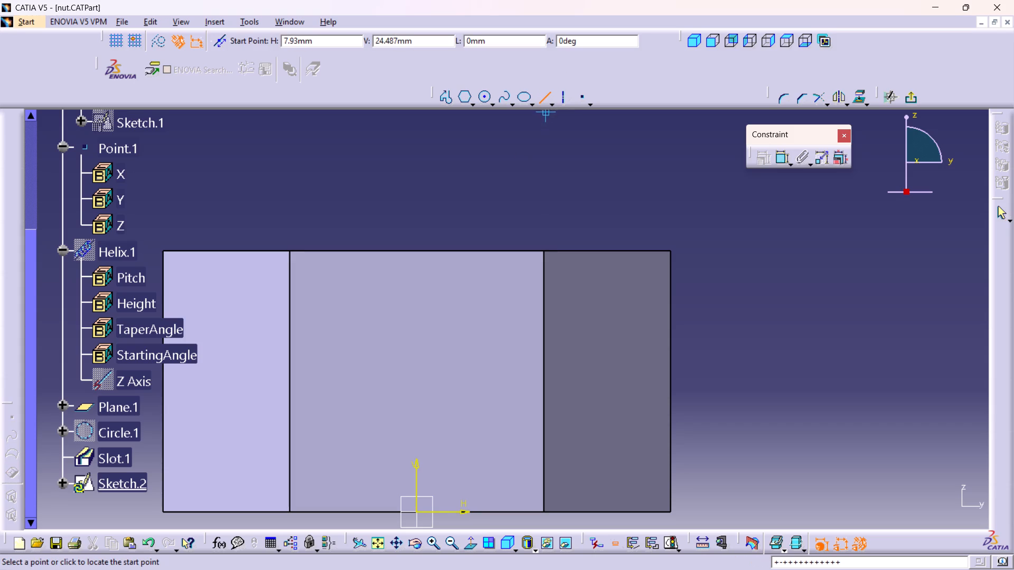
{"action": "middle_click", "coordinate": [500, 184]}
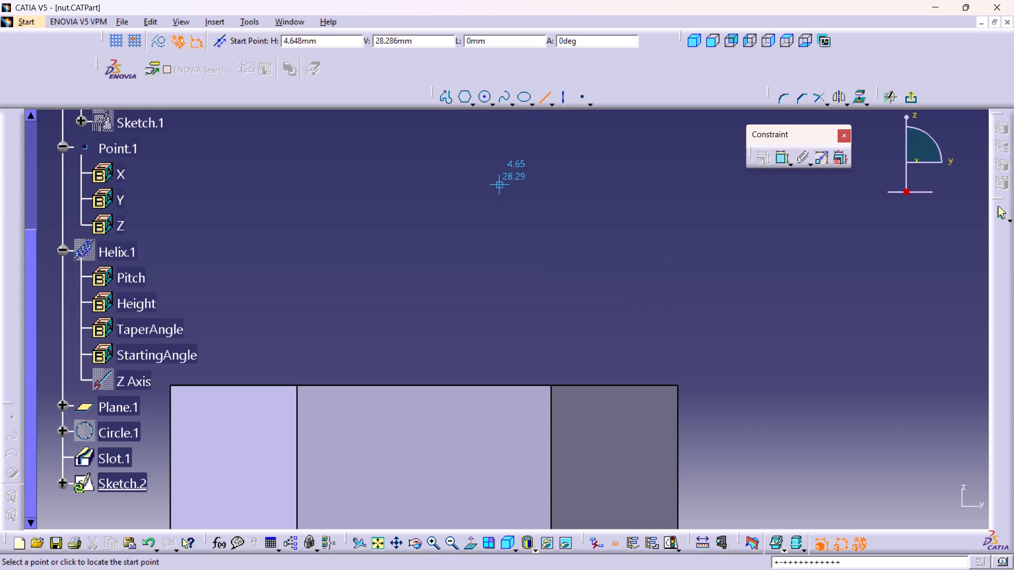
{"action": "middle_click_drag", "start_coordinate": [532, 222], "coordinate": [524, 161]}
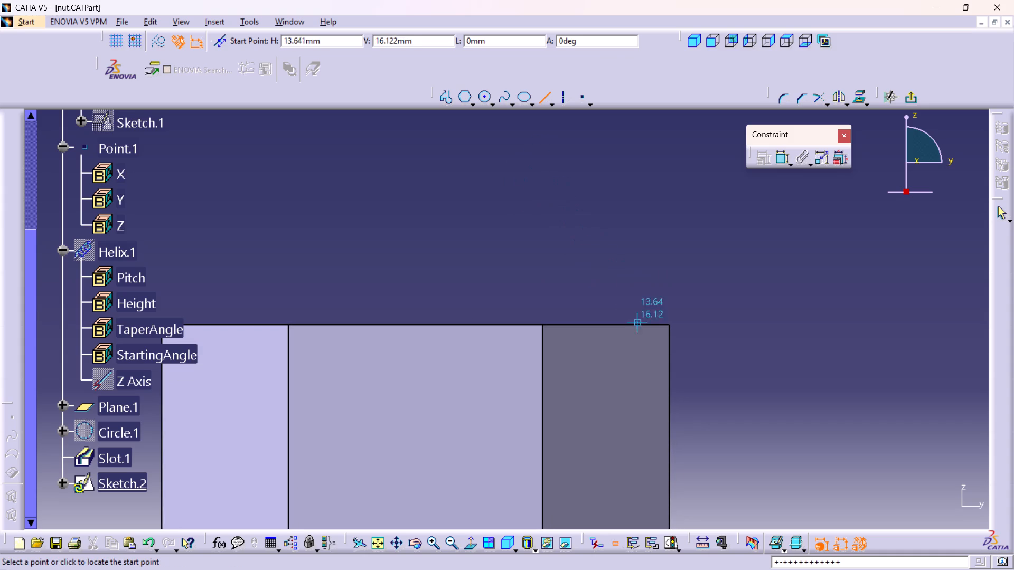
{"action": "left_click", "coordinate": [621, 280]}
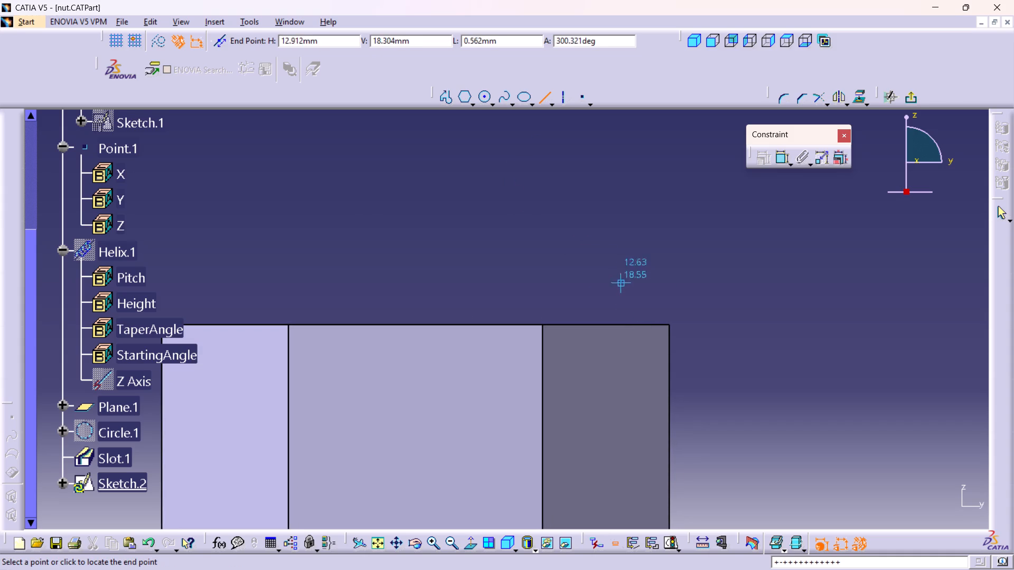
{"action": "left_click", "coordinate": [684, 385]}
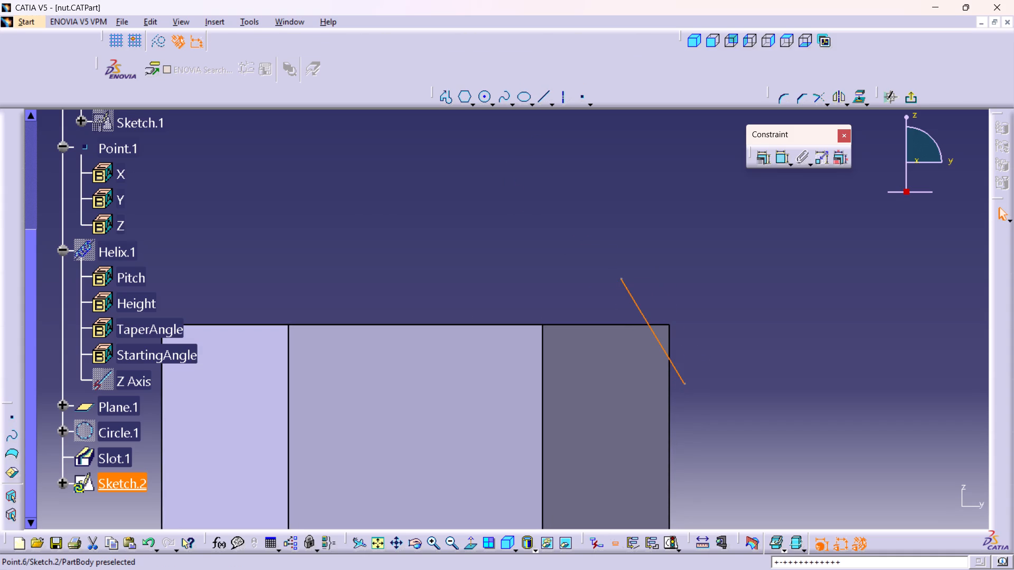
{"action": "left_click", "coordinate": [594, 223]}
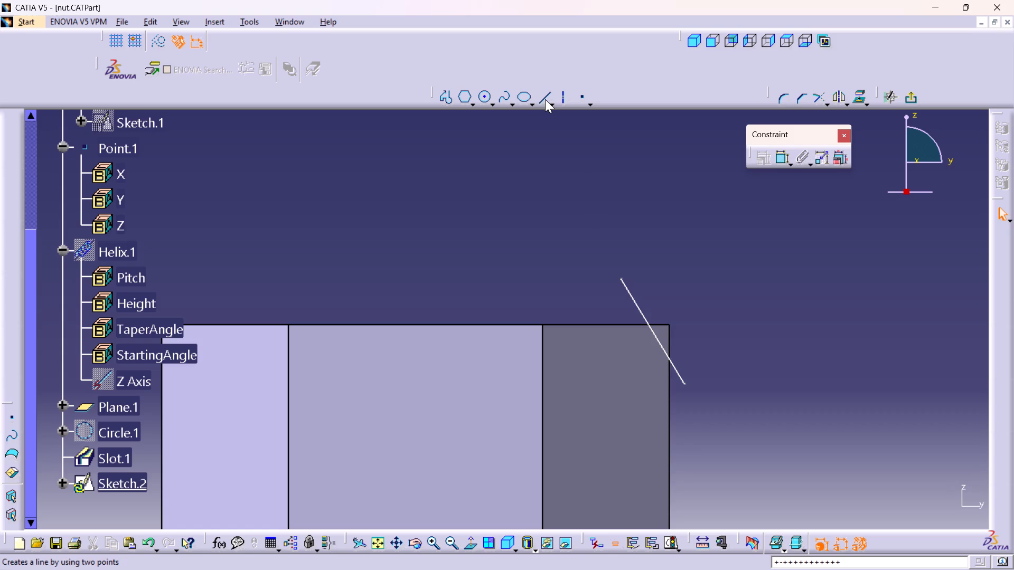
Draw a horizontal leg about 3.9 mm and a vertical leg about 6.4 mm long, joining the sloping line's ends into a triangle.
{"action": "double_click", "coordinate": [545, 99]}
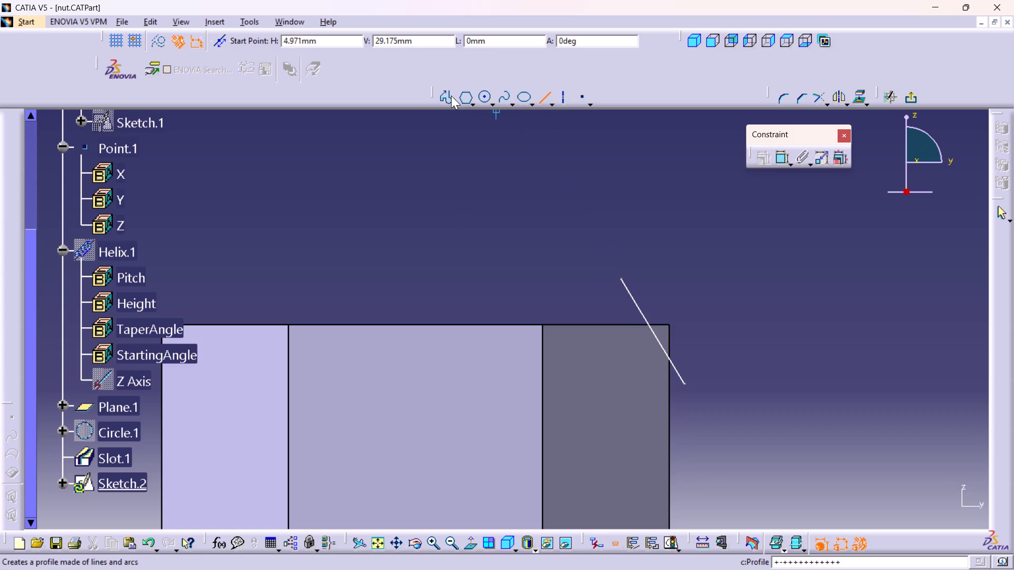
{"action": "double_click", "coordinate": [447, 93]}
{"action": "left_click", "coordinate": [620, 276]}
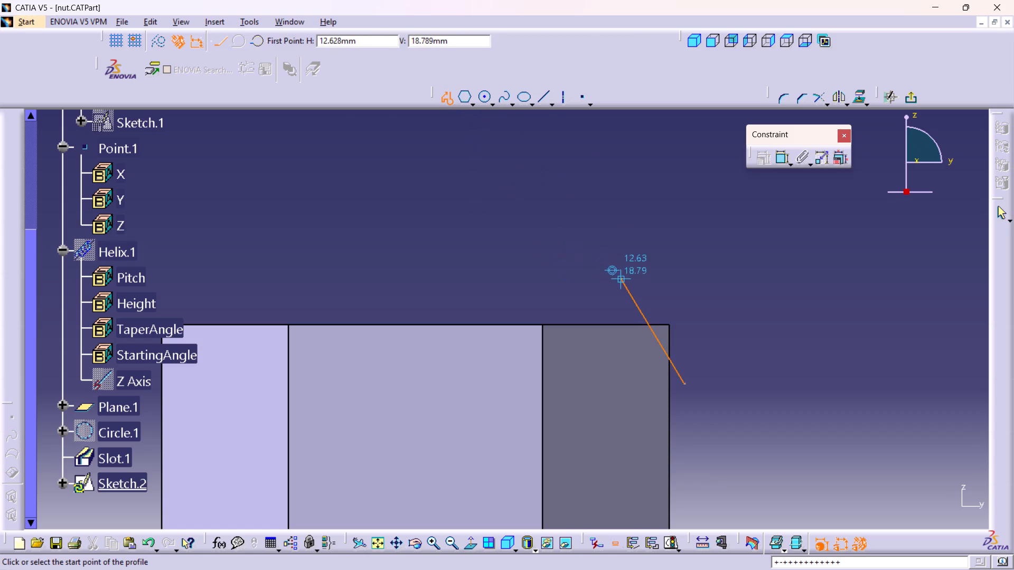
{"action": "left_click", "coordinate": [686, 277]}
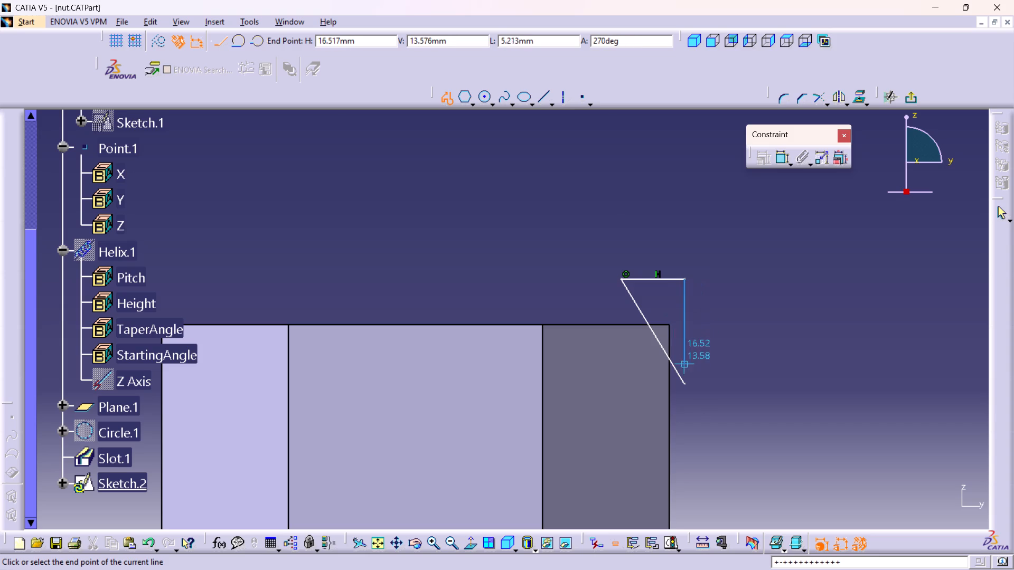
{"action": "left_click", "coordinate": [686, 381]}
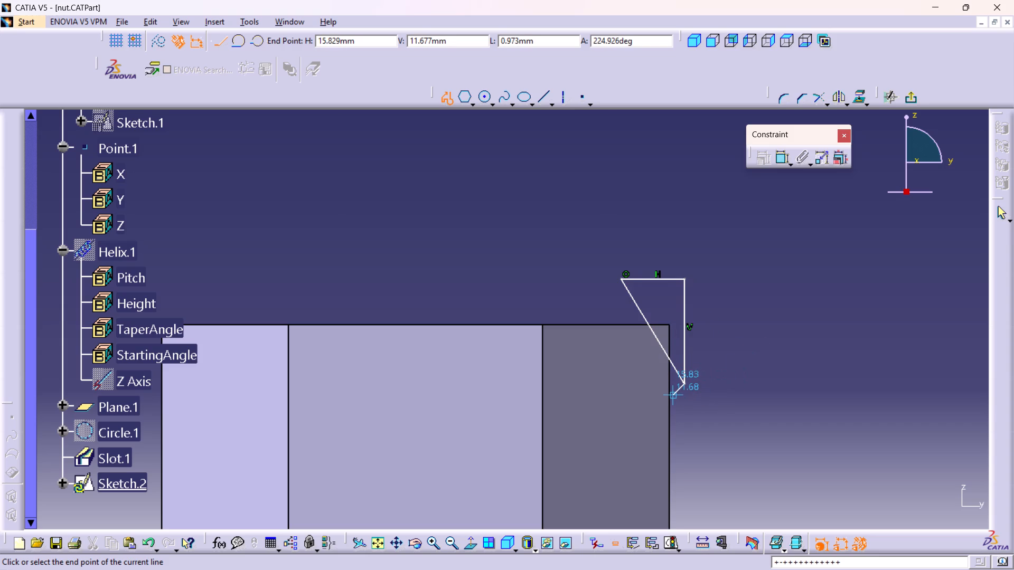
{"action": "left_click", "coordinate": [1002, 213]}
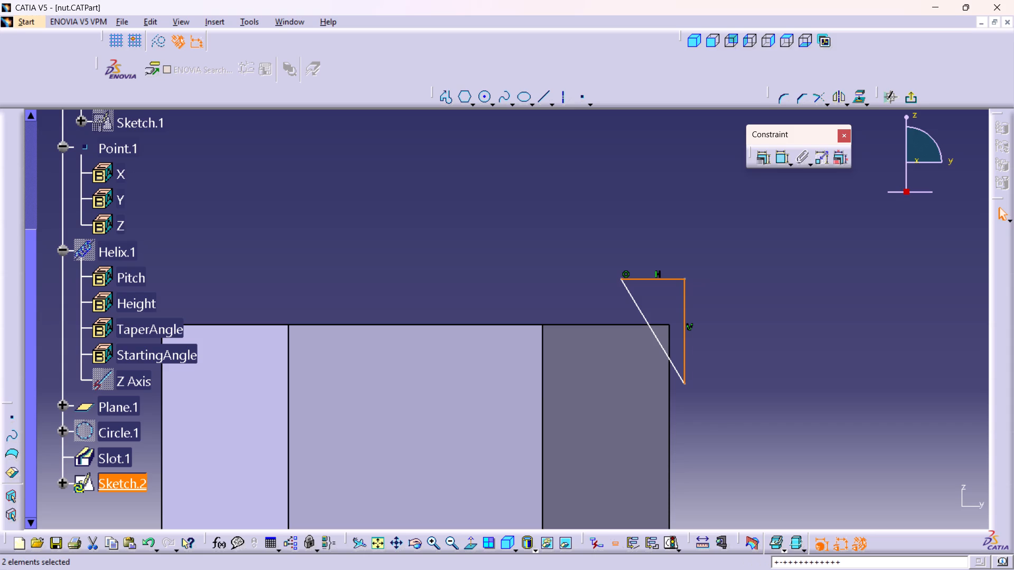
{"action": "left_click", "coordinate": [588, 277]}
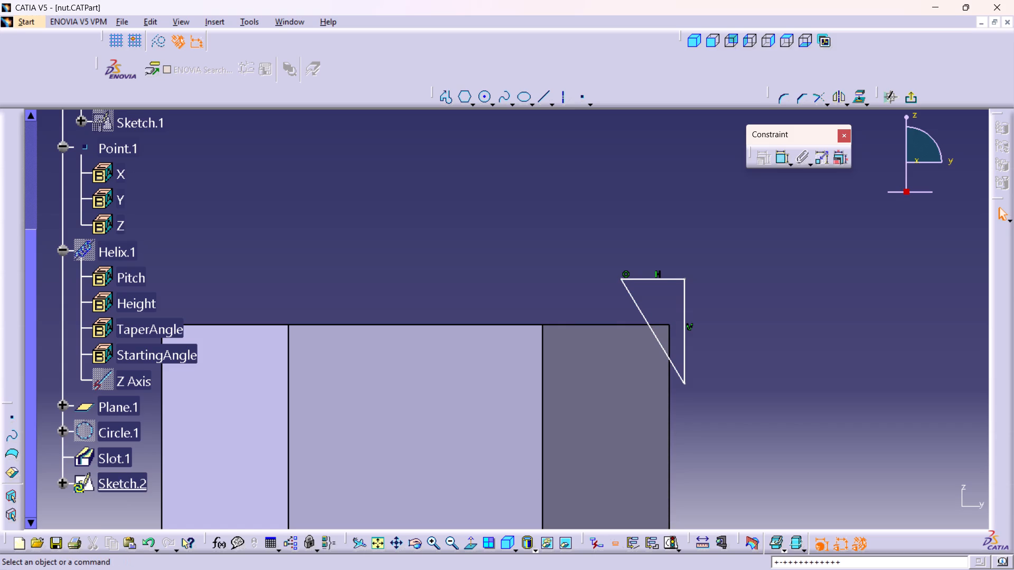
Dimension the triangle's vertical leg and set its length to 2 mm.
{"action": "double_click", "coordinate": [784, 158]}
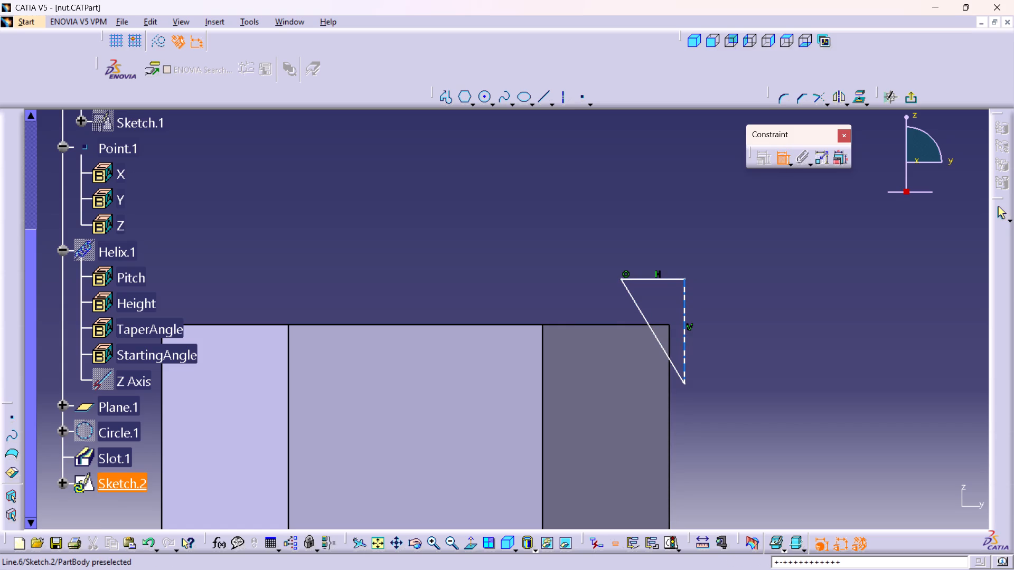
{"action": "left_click", "coordinate": [687, 302]}
{"action": "left_click", "coordinate": [716, 334]}
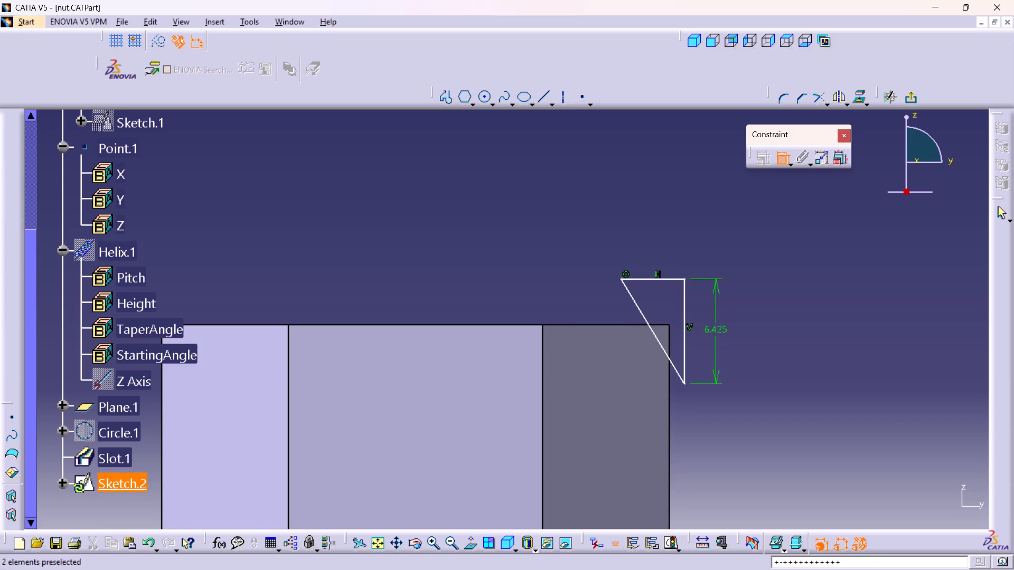
{"action": "double_click", "coordinate": [717, 327]}
{"action": "key", "text": "2"}
{"action": "key", "text": "Return"}
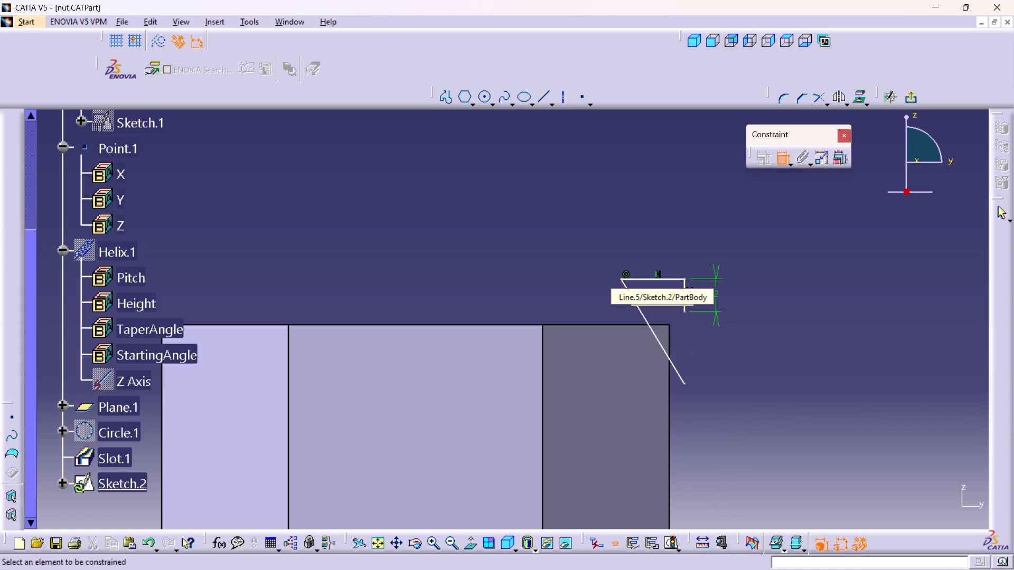
Close the triangle by making the sloping line's ends coincident with the free ends of the vertical and horizontal legs.
{"action": "left_click", "coordinate": [684, 313]}
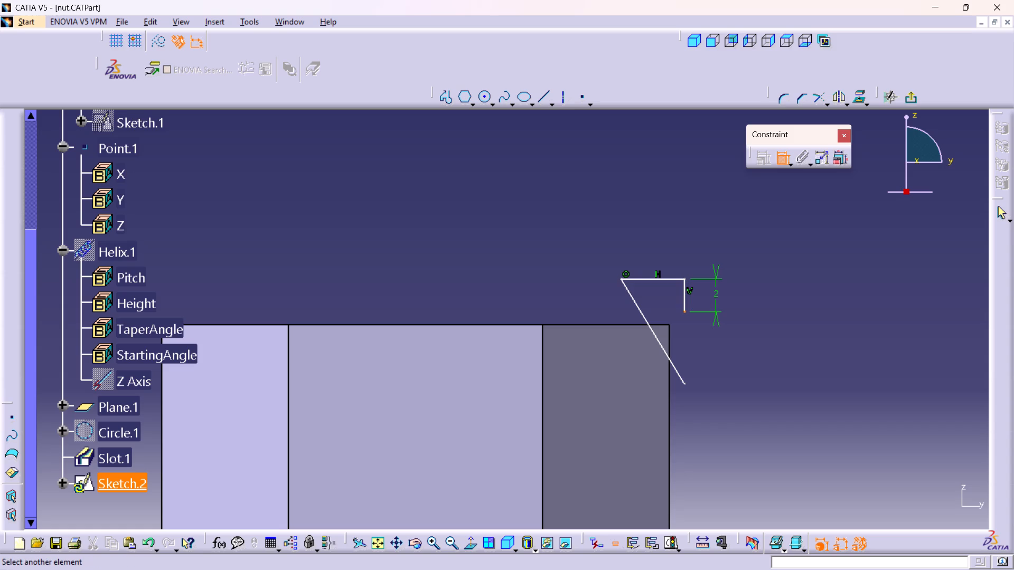
{"action": "left_click", "coordinate": [686, 384]}
{"action": "right_click", "coordinate": [726, 362]}
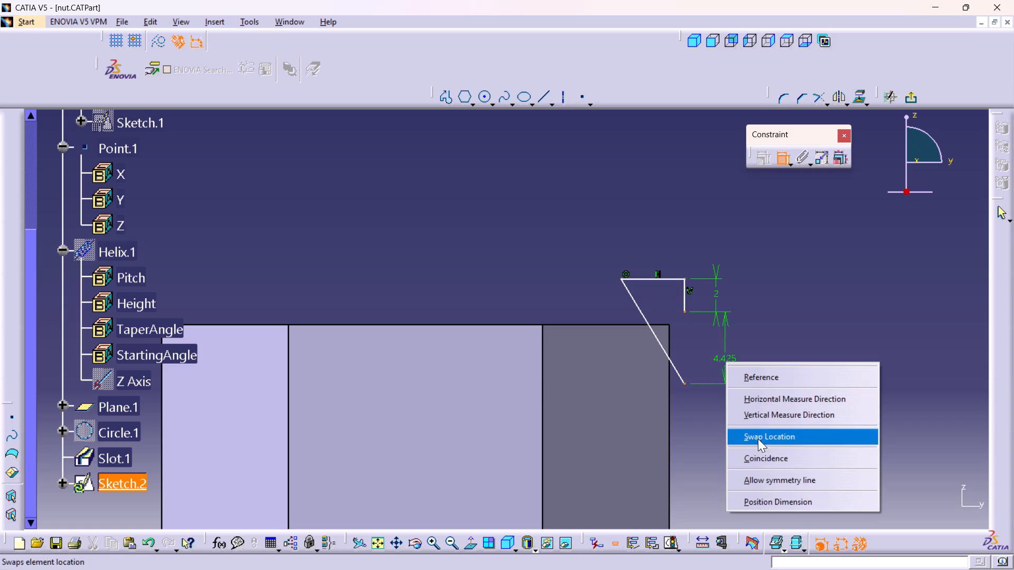
{"action": "left_click", "coordinate": [763, 454]}
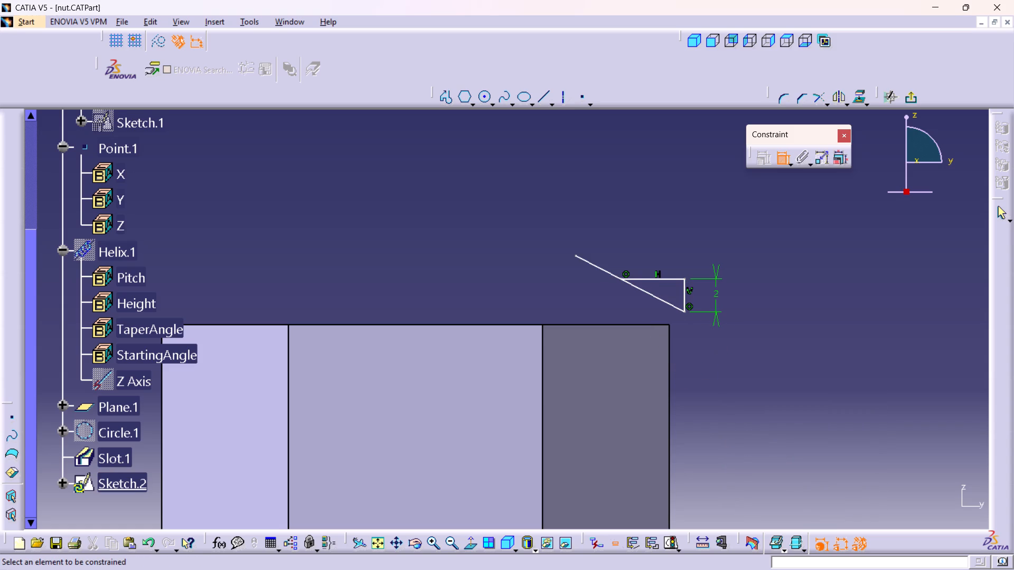
{"action": "left_click", "coordinate": [576, 253]}
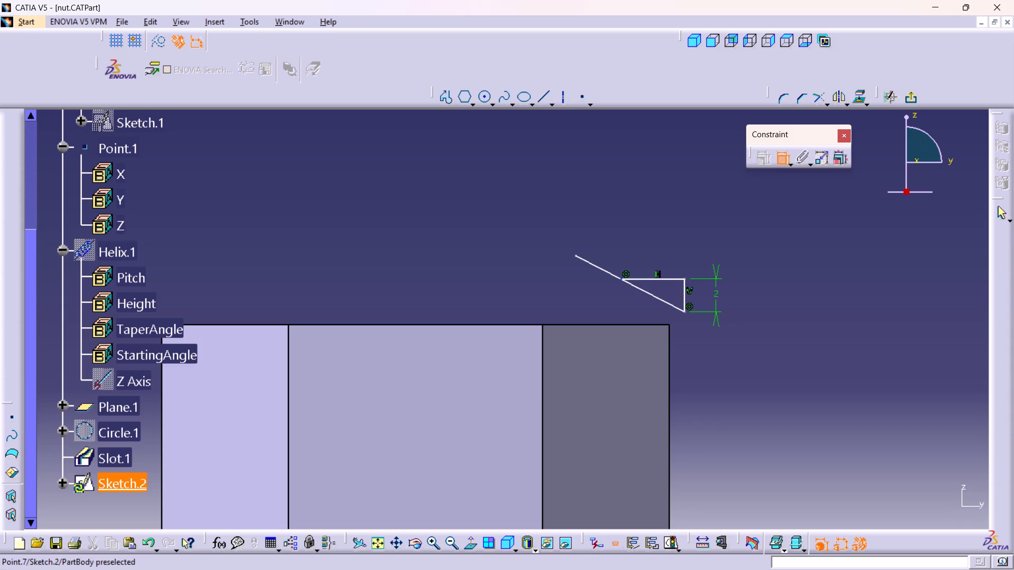
{"action": "left_click", "coordinate": [621, 279]}
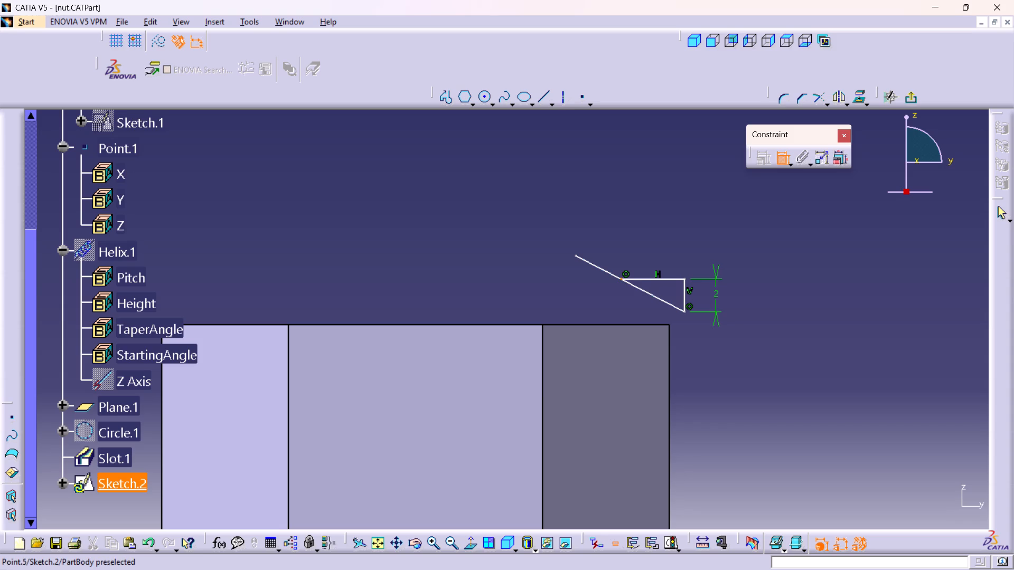
{"action": "left_click", "coordinate": [574, 259]}
{"action": "left_click", "coordinate": [577, 256]}
{"action": "right_click", "coordinate": [621, 241]}
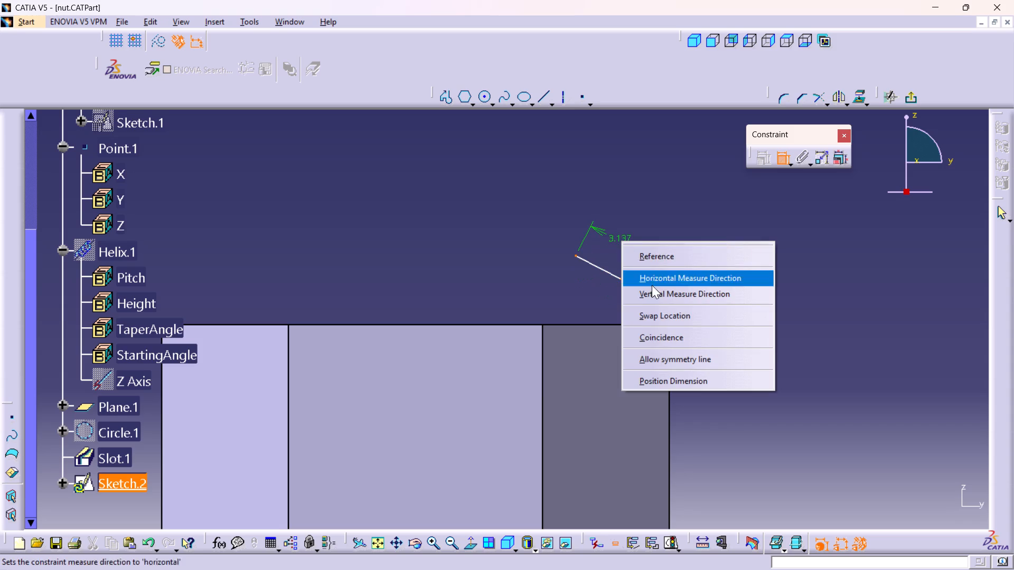
{"action": "left_click", "coordinate": [652, 335]}
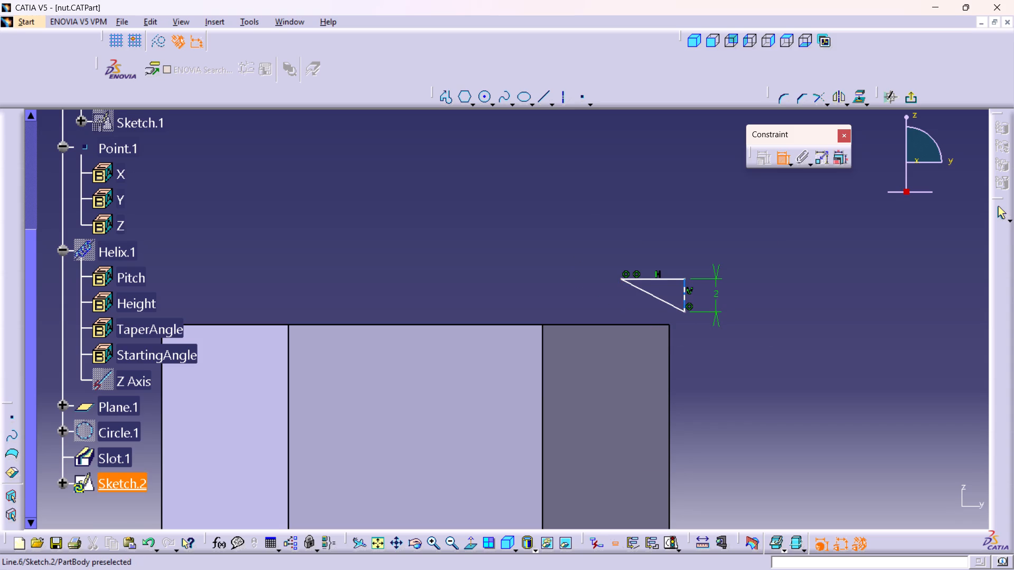
Dimension the triangle's horizontal leg and set its length to 2 mm.
{"action": "left_click", "coordinate": [664, 277]}
{"action": "left_click", "coordinate": [657, 242]}
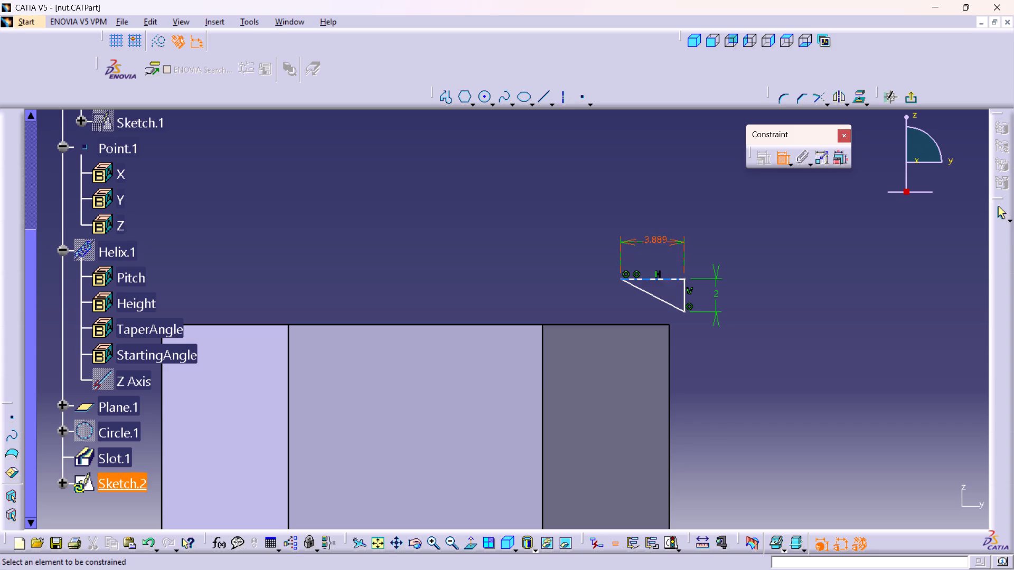
{"action": "double_click", "coordinate": [655, 234]}
{"action": "key", "text": "2"}
{"action": "key", "text": "Return"}
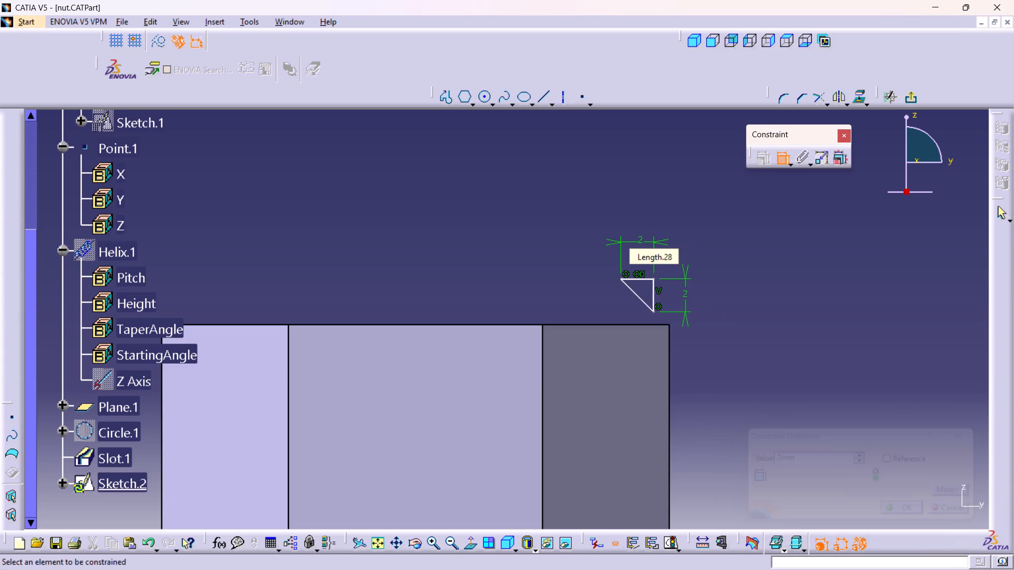
{"action": "left_click", "coordinate": [783, 154]}
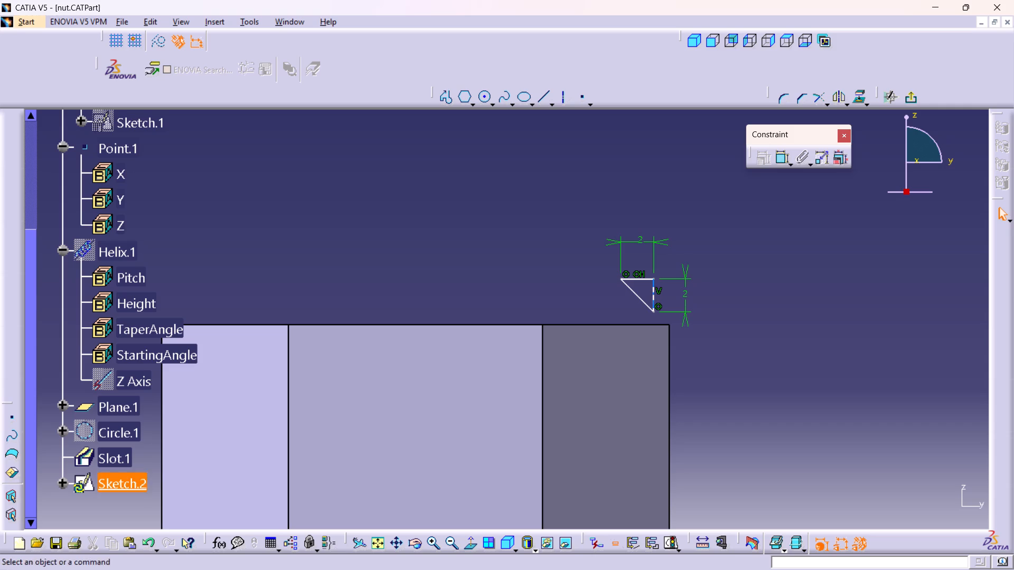
Move the triangle over the nut's upper corner, with its lower vertex about 14.2 mm above the nut's base.
{"action": "left_click_drag", "start_coordinate": [641, 299], "coordinate": [645, 330]}
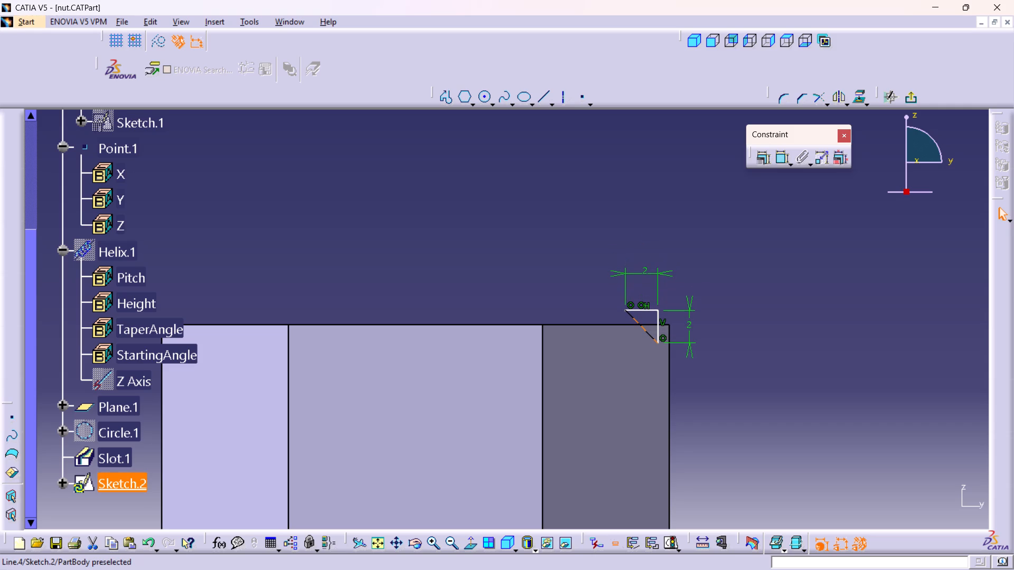
{"action": "left_click_drag", "start_coordinate": [645, 330], "coordinate": [678, 334]}
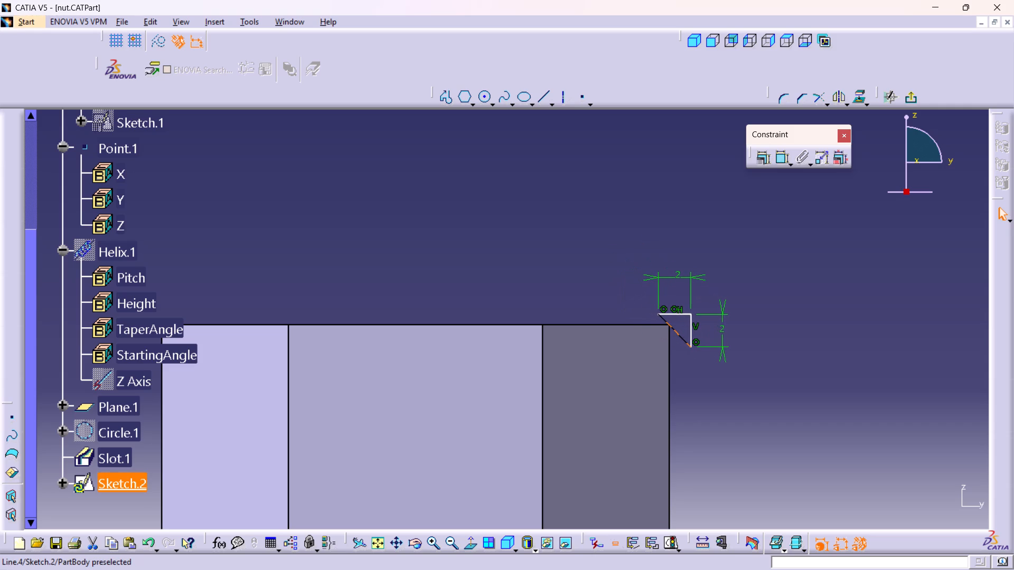
{"action": "left_click_drag", "start_coordinate": [678, 334], "coordinate": [673, 328]}
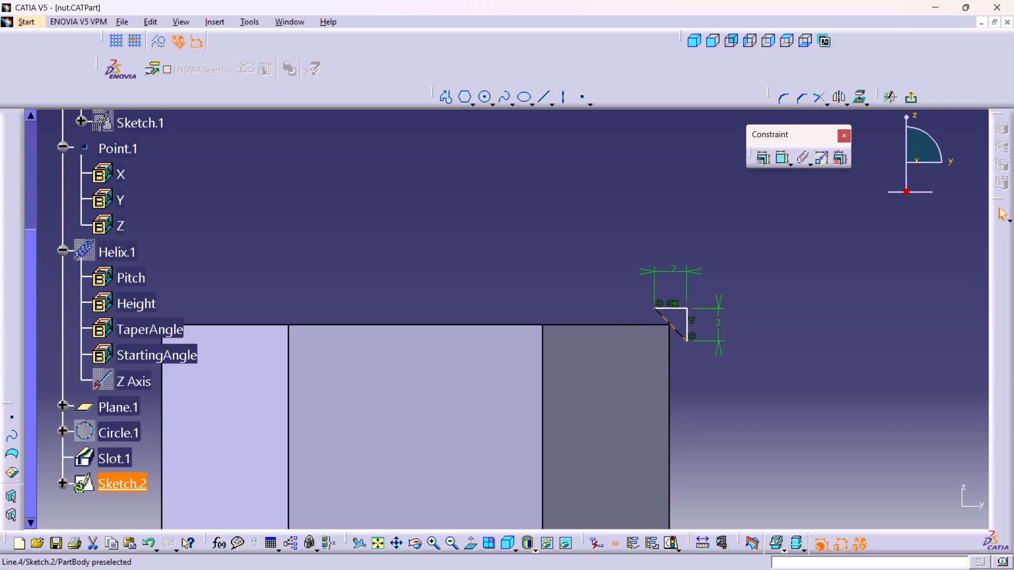
{"action": "left_click_drag", "start_coordinate": [673, 328], "coordinate": [672, 330]}
{"action": "middle_click_drag", "start_coordinate": [738, 313], "coordinate": [738, 313]}
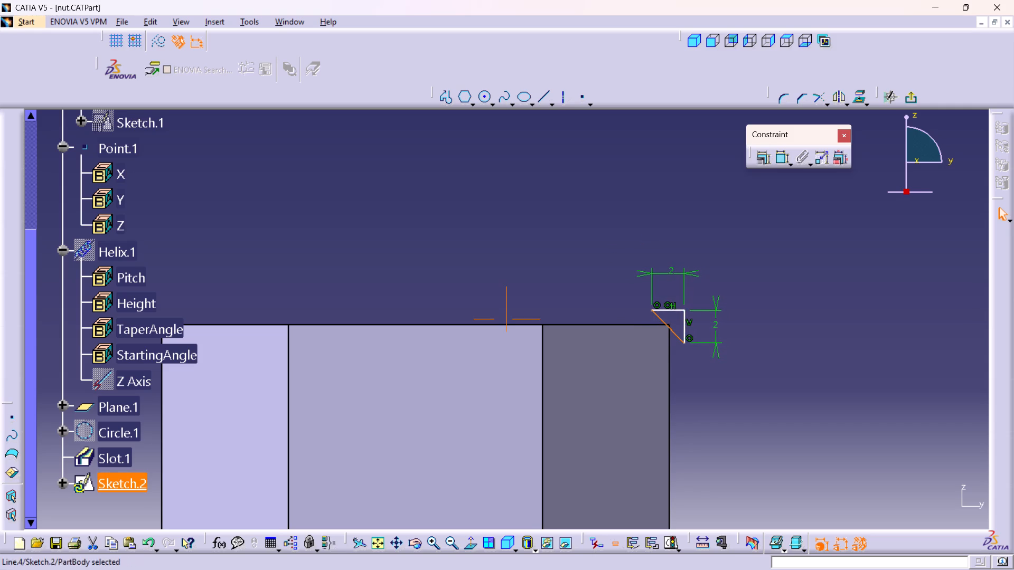
{"action": "middle_click_drag", "start_coordinate": [738, 313], "coordinate": [709, 338]}
{"action": "right_click_drag", "start_coordinate": [738, 313], "coordinate": [709, 338]}
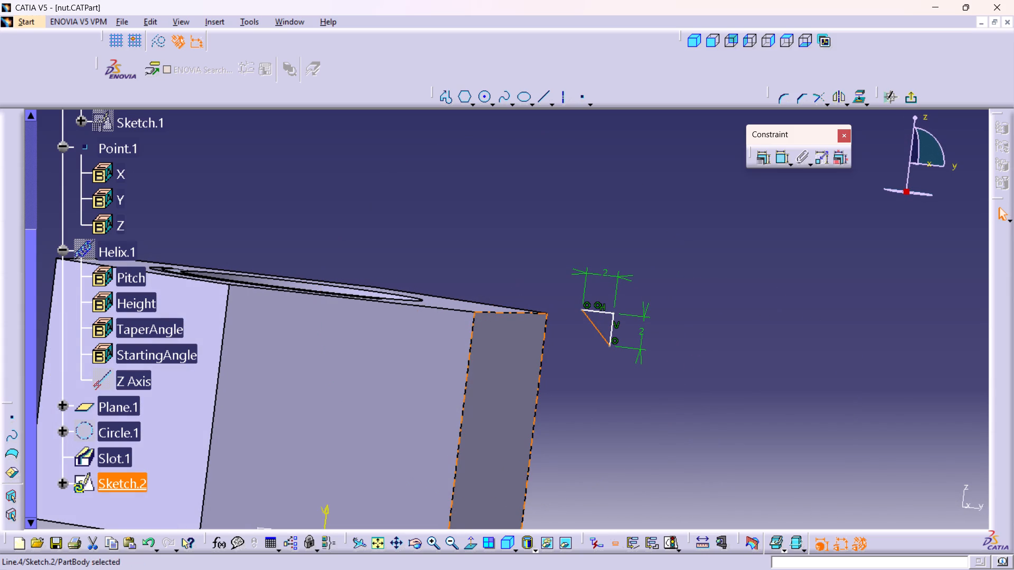
{"action": "left_click", "coordinate": [467, 541]}
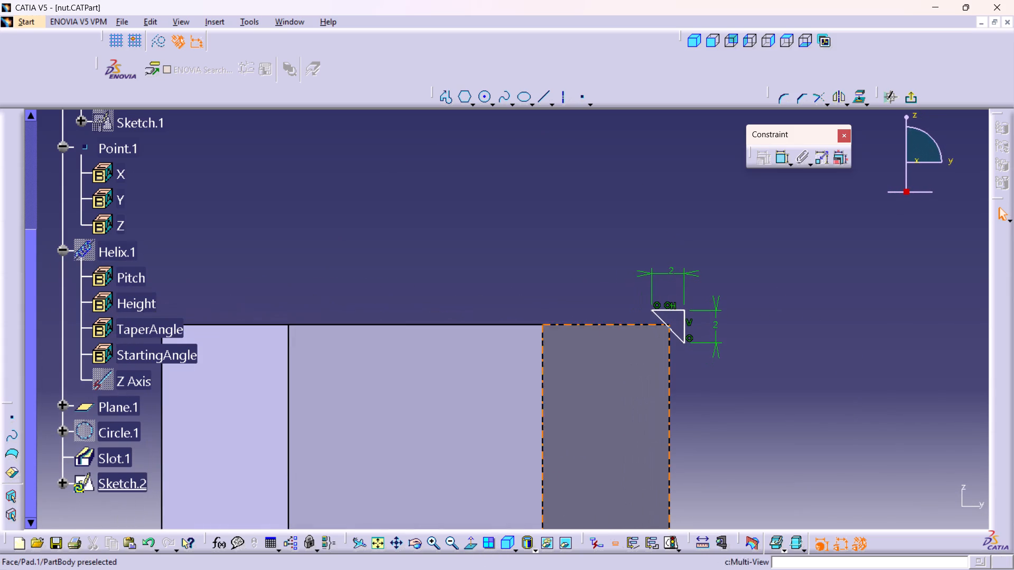
{"action": "left_click_drag", "start_coordinate": [672, 329], "coordinate": [651, 347]}
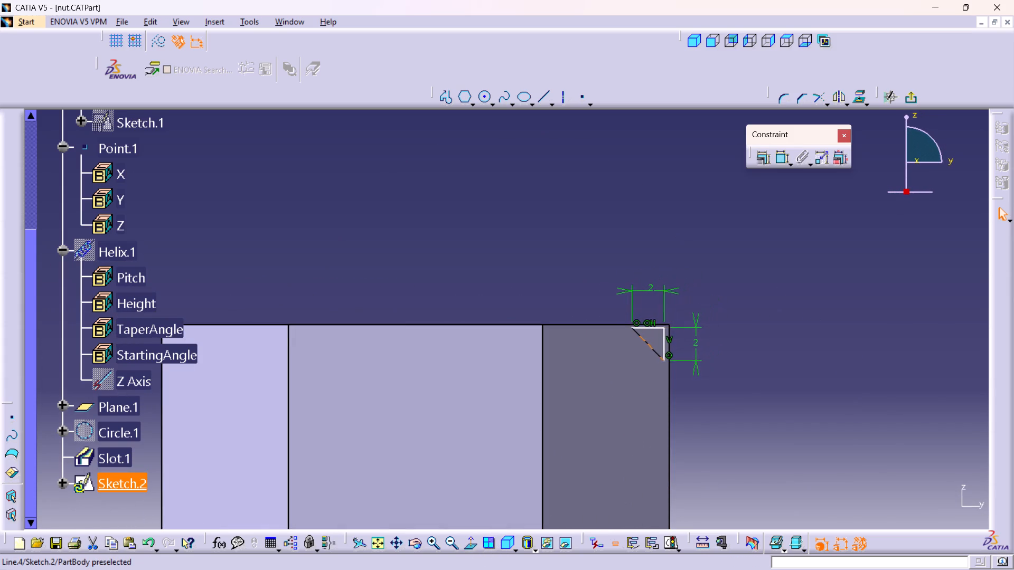
{"action": "left_click_drag", "start_coordinate": [651, 347], "coordinate": [659, 340]}
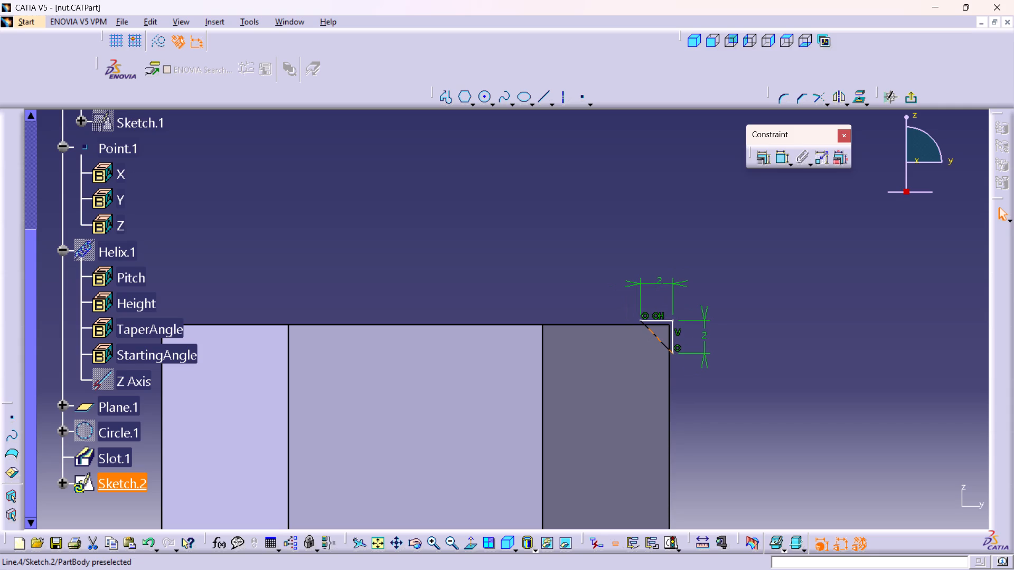
Dimension the vertical distance from the triangle's lower vertex to the sketch's horizontal axis.
{"action": "scroll", "coordinate": [747, 324], "scroll_direction": "up", "scroll_amount": 1}
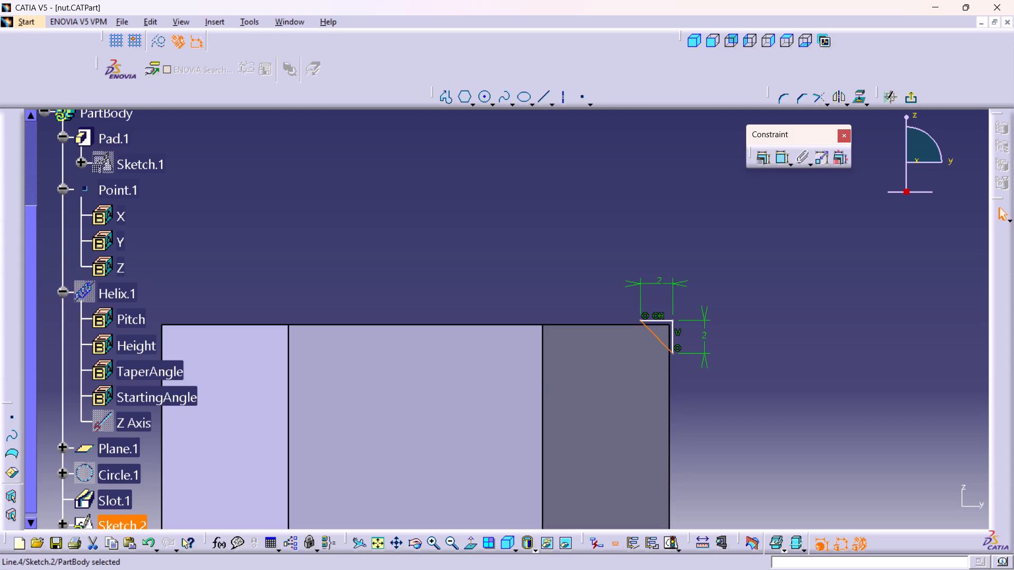
{"action": "left_click", "coordinate": [672, 354]}
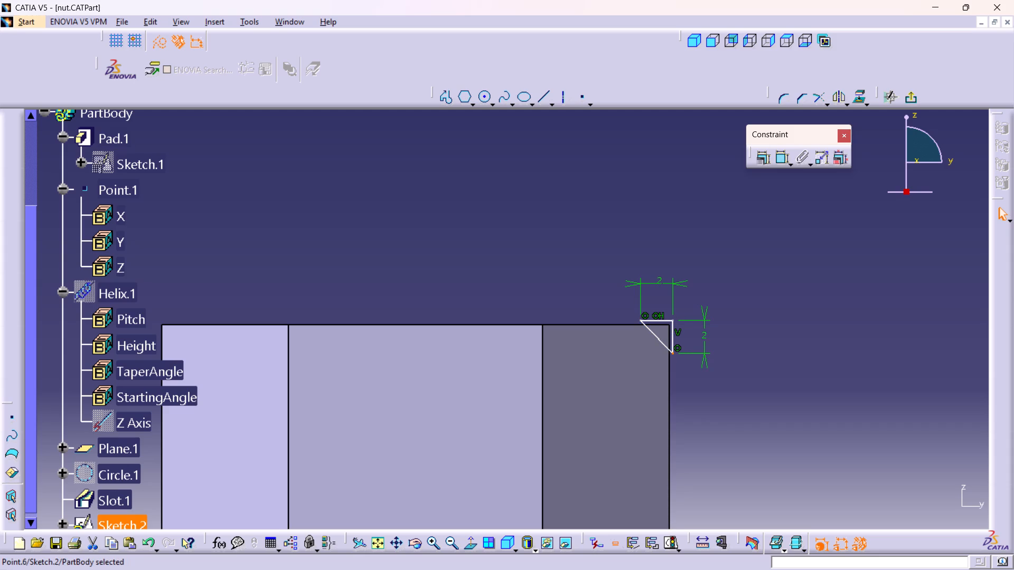
{"action": "middle_click_drag", "start_coordinate": [681, 394], "coordinate": [686, 435]}
{"action": "right_click", "coordinate": [681, 394]}
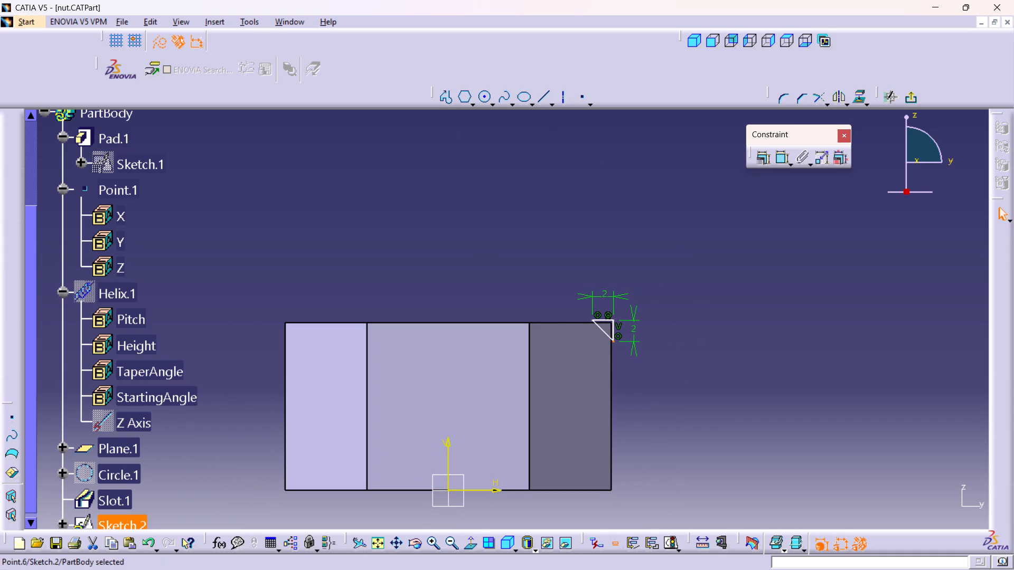
{"action": "double_click", "coordinate": [779, 159]}
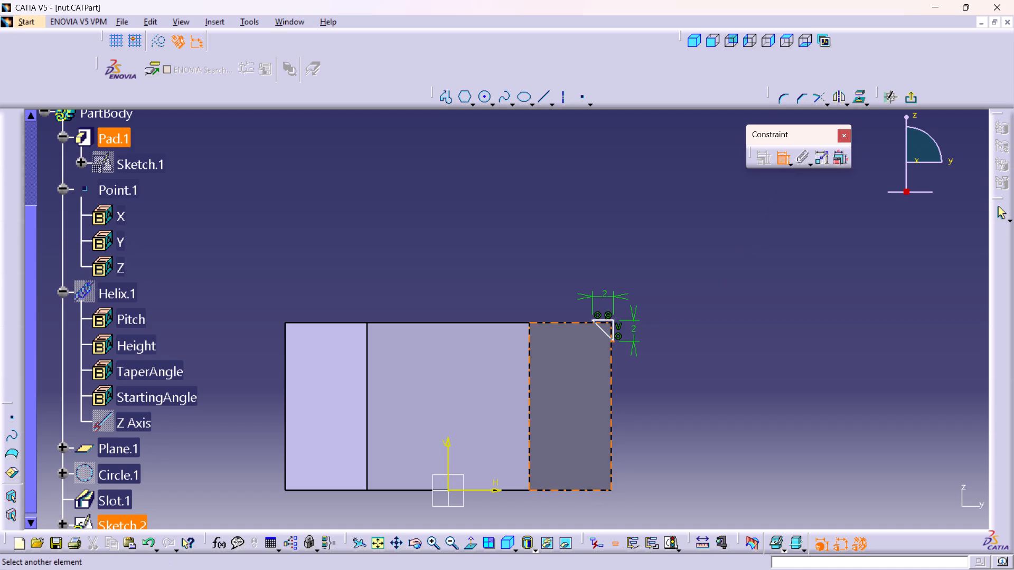
{"action": "left_click", "coordinate": [502, 492]}
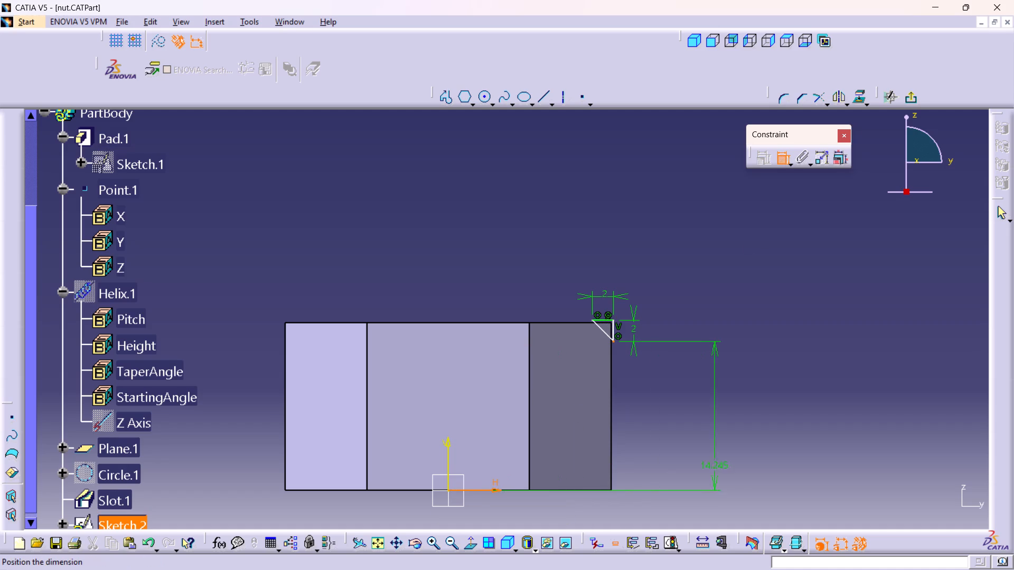
{"action": "right_click", "coordinate": [726, 436]}
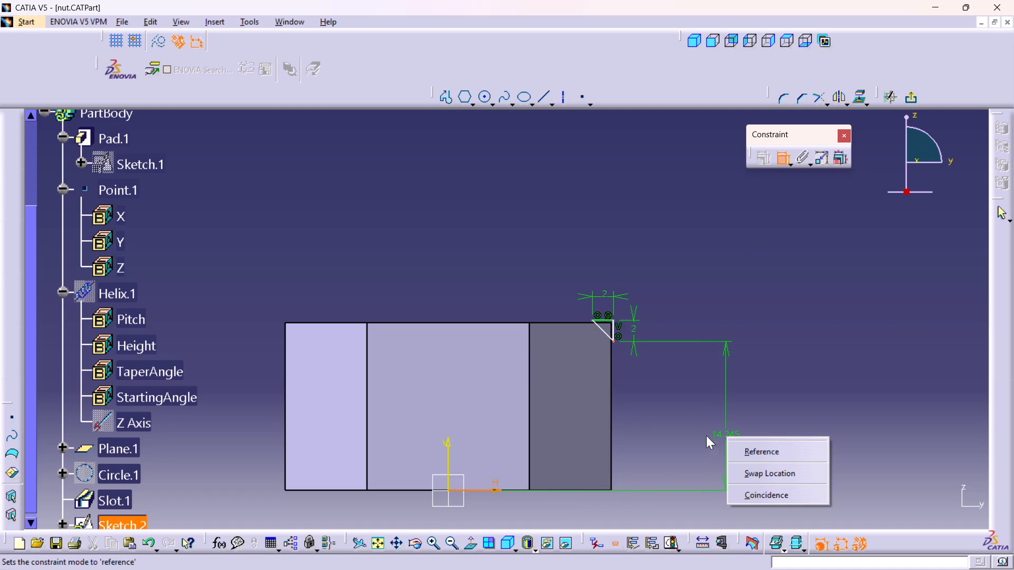
{"action": "left_click", "coordinate": [680, 419]}
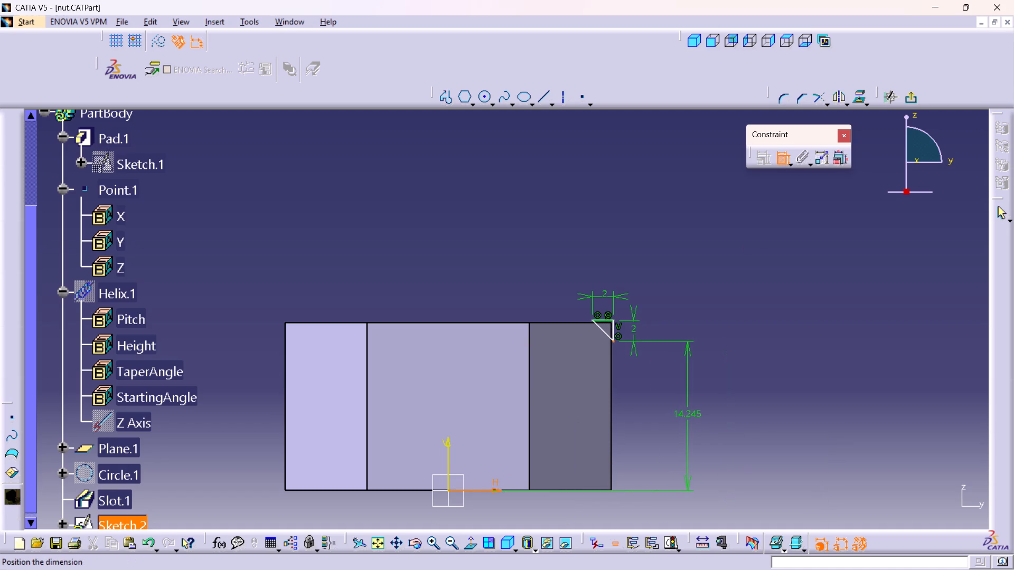
{"action": "left_click", "coordinate": [688, 420]}
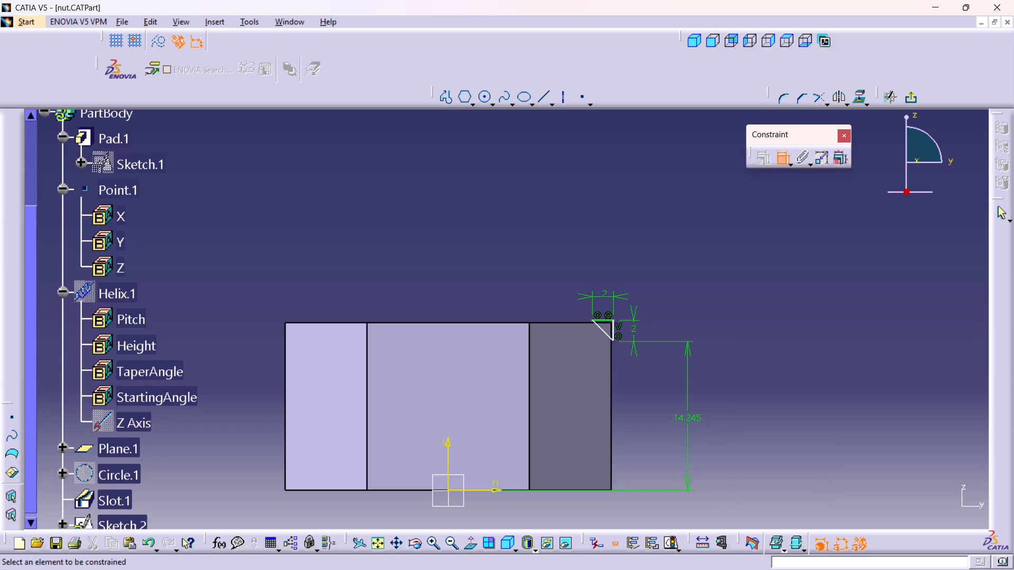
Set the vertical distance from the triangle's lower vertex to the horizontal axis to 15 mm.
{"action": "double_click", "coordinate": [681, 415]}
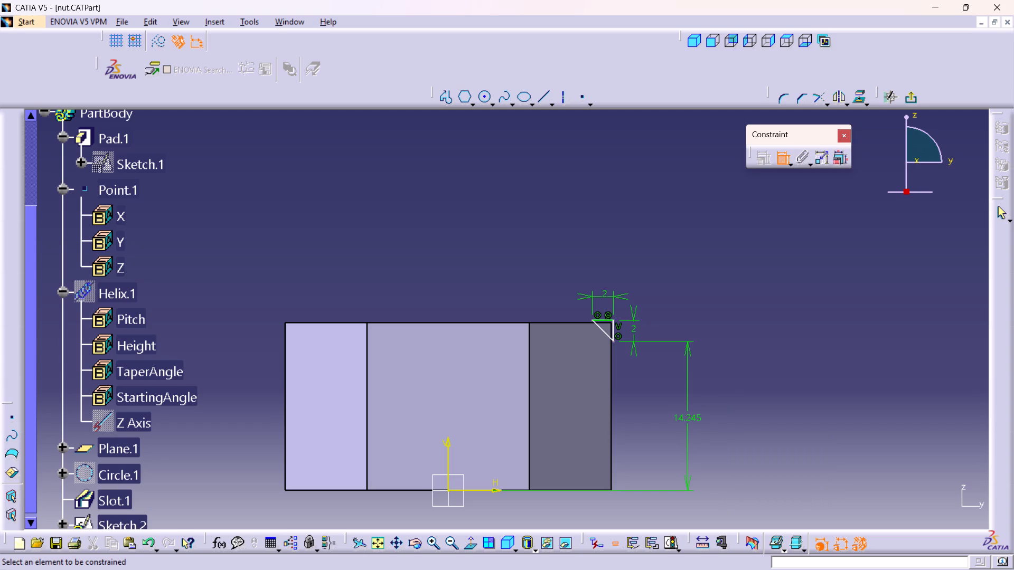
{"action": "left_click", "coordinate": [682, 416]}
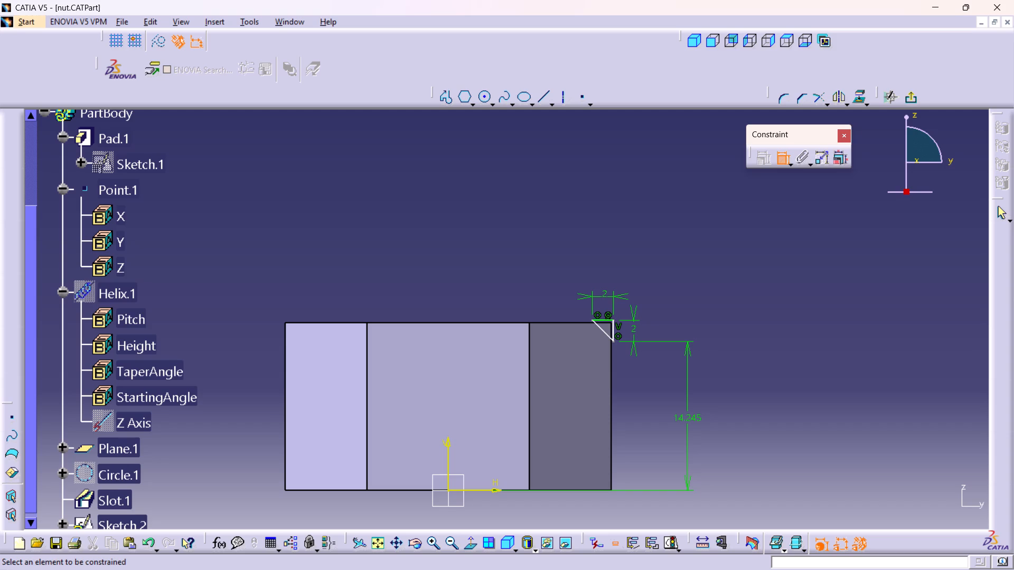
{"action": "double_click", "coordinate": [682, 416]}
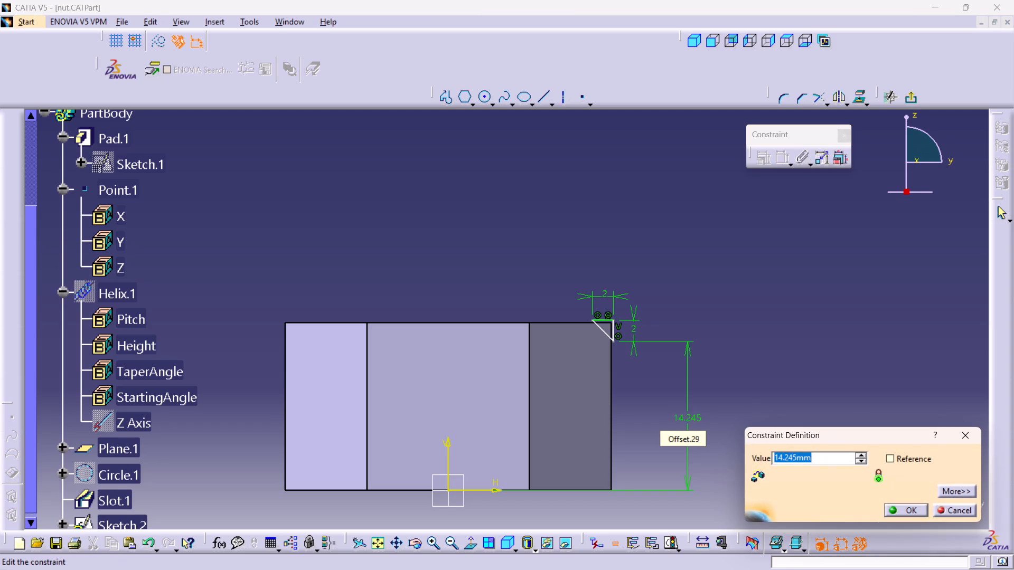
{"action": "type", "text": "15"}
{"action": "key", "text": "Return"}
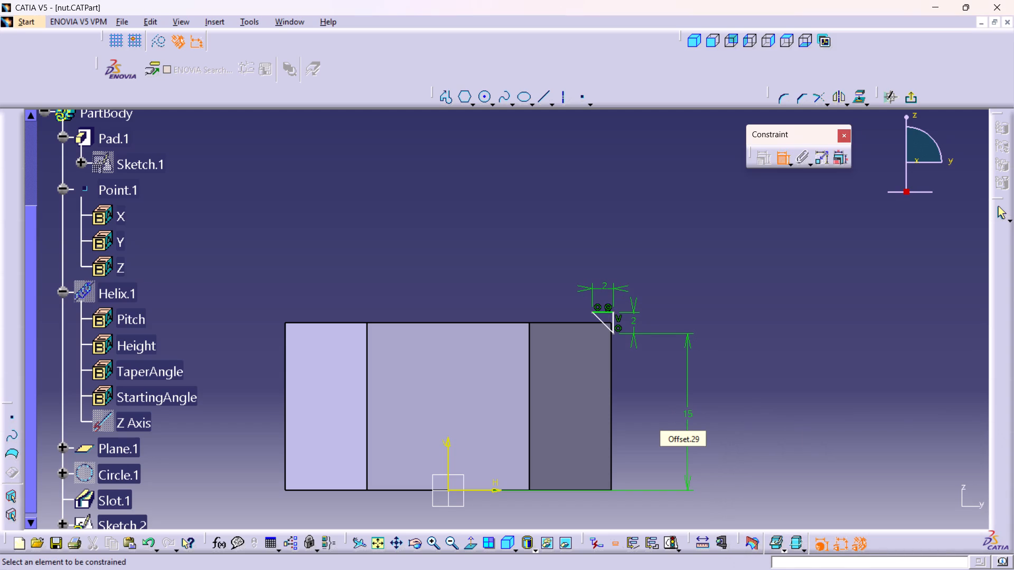
Dimension the horizontal distance from the triangle's vertical leg to the sketch's vertical axis and set it to 15 mm.
{"action": "left_click", "coordinate": [613, 319]}
{"action": "left_click", "coordinate": [450, 440]}
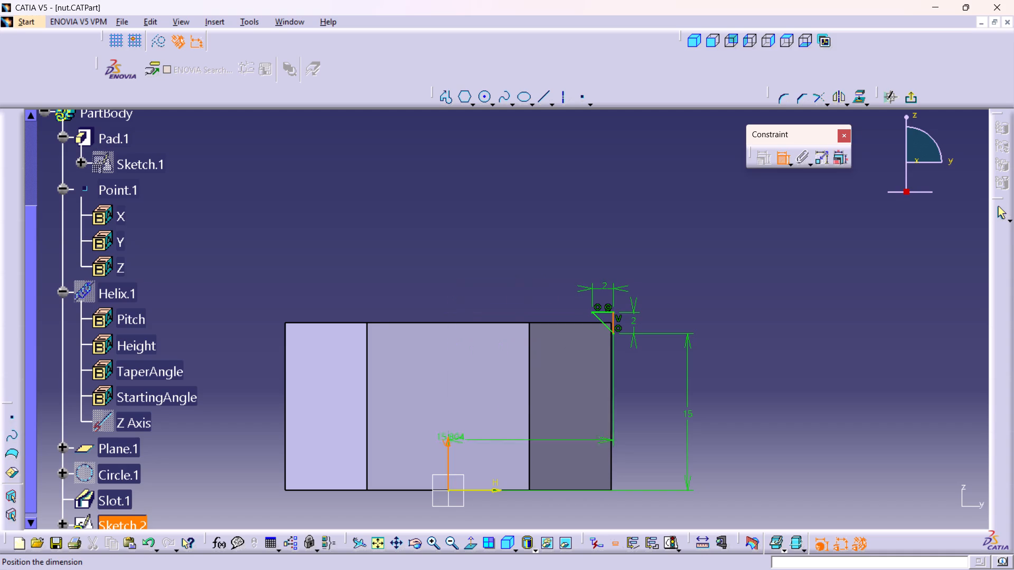
{"action": "left_click", "coordinate": [505, 276]}
{"action": "double_click", "coordinate": [505, 271]}
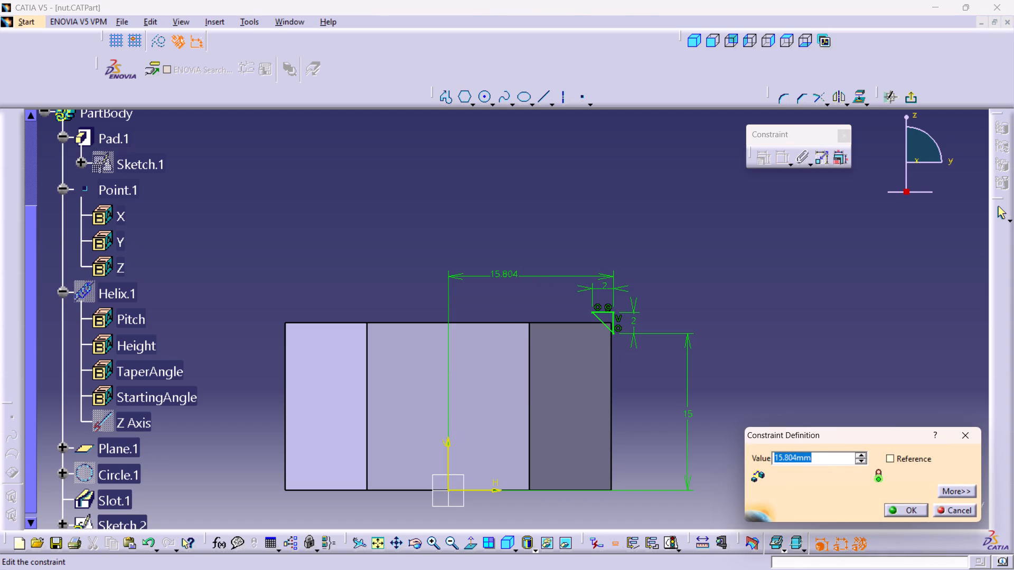
{"action": "type", "text": "15"}
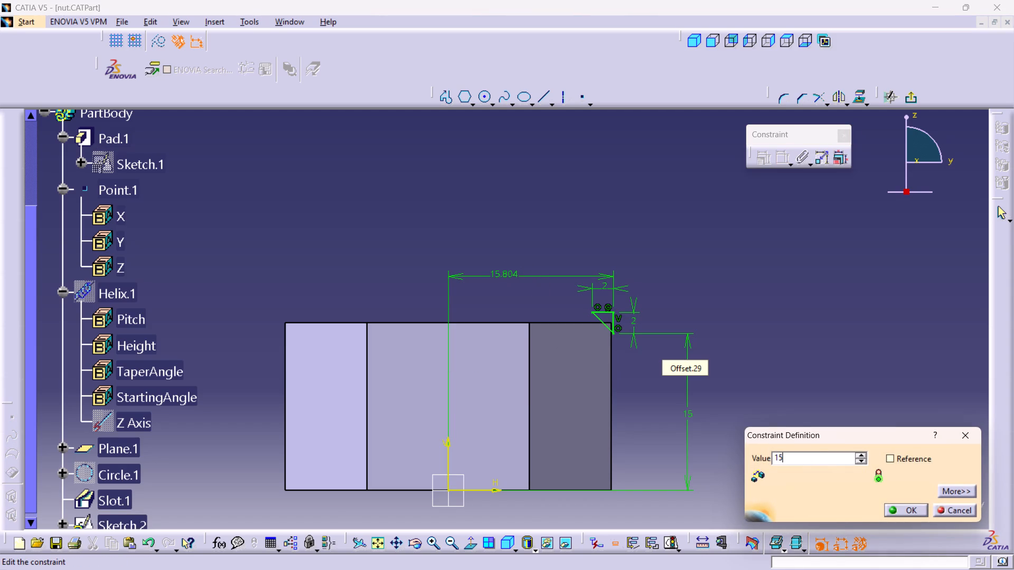
{"action": "key", "text": "Return"}
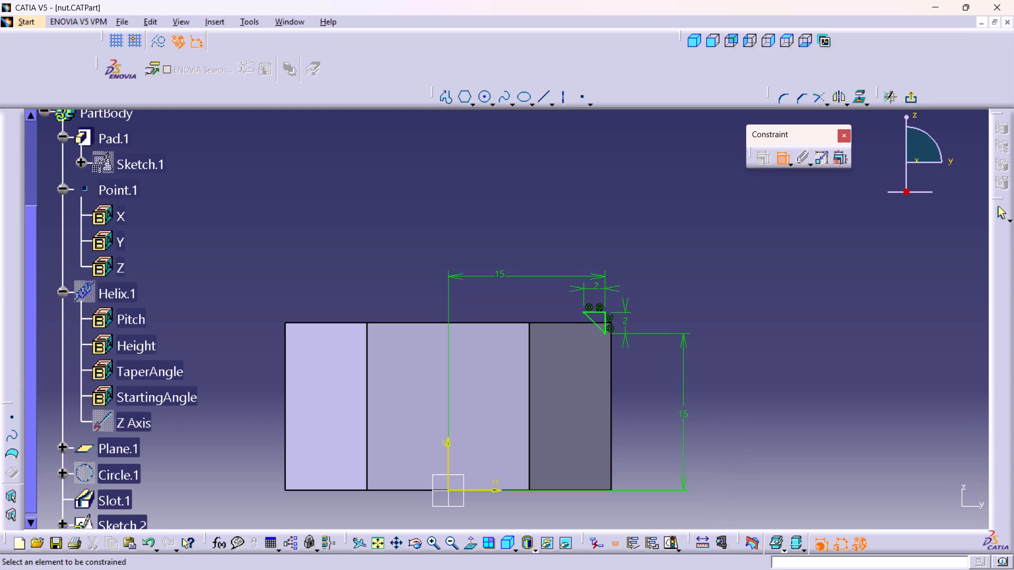
Set the distance between the triangle's vertical leg and the vertical axis to 16 mm.
{"action": "double_click", "coordinate": [507, 271]}
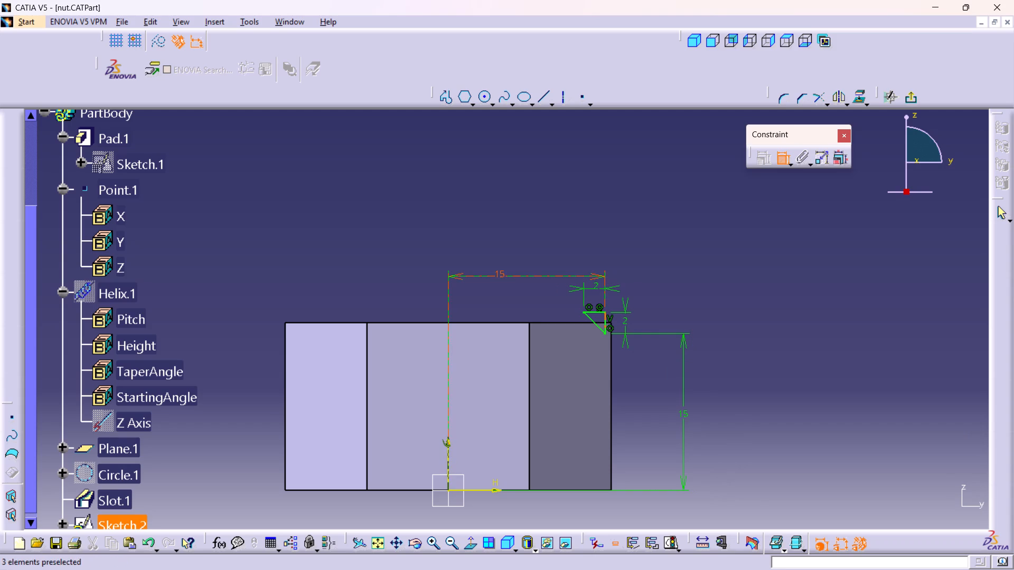
{"action": "double_click", "coordinate": [502, 270]}
{"action": "type", "text": "16"}
{"action": "key", "text": "Return"}
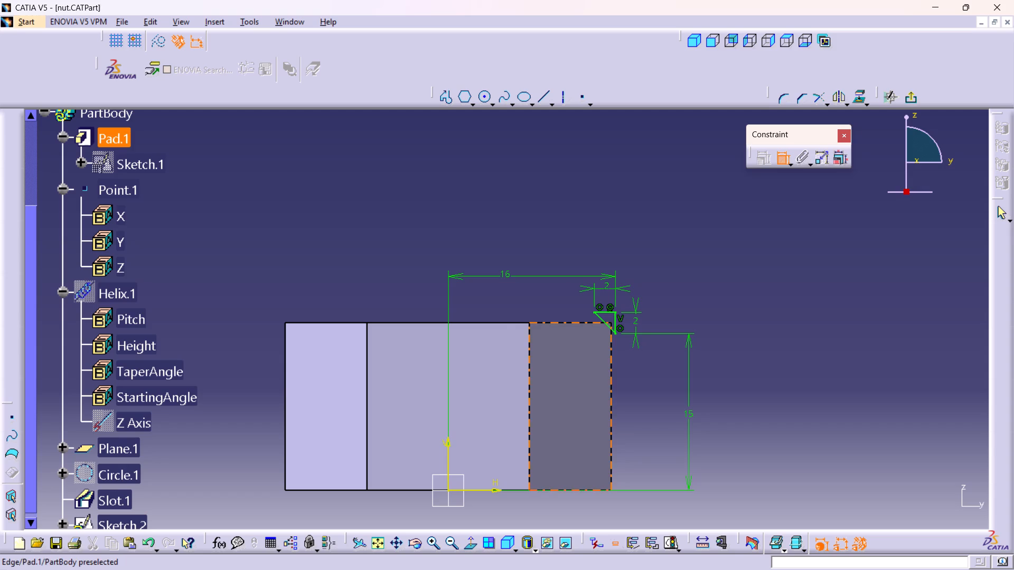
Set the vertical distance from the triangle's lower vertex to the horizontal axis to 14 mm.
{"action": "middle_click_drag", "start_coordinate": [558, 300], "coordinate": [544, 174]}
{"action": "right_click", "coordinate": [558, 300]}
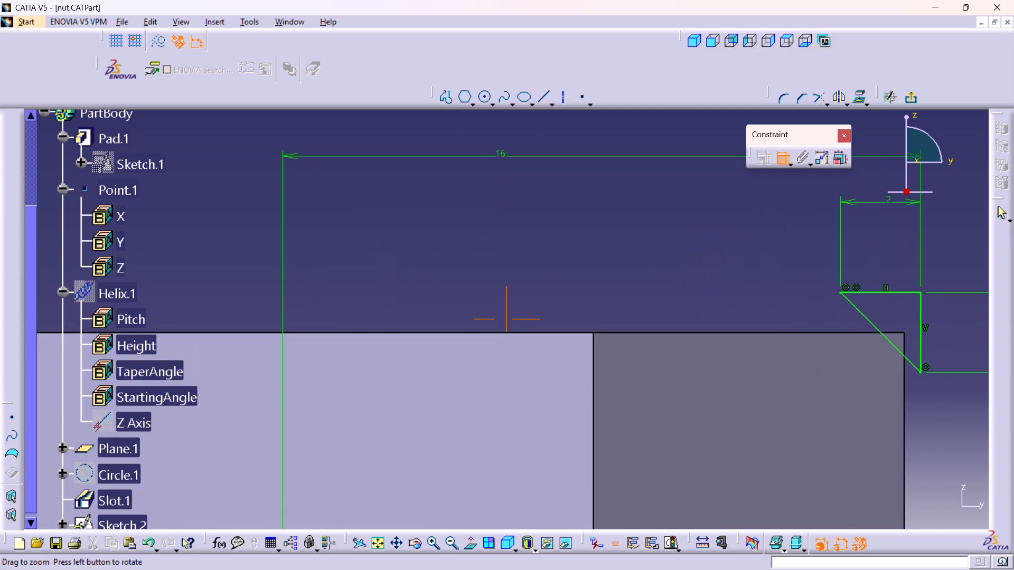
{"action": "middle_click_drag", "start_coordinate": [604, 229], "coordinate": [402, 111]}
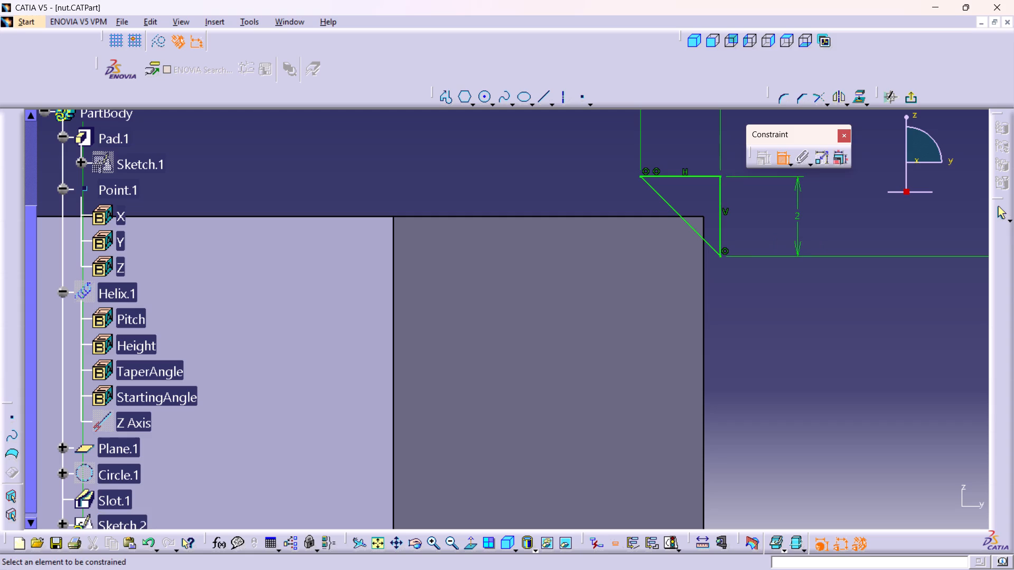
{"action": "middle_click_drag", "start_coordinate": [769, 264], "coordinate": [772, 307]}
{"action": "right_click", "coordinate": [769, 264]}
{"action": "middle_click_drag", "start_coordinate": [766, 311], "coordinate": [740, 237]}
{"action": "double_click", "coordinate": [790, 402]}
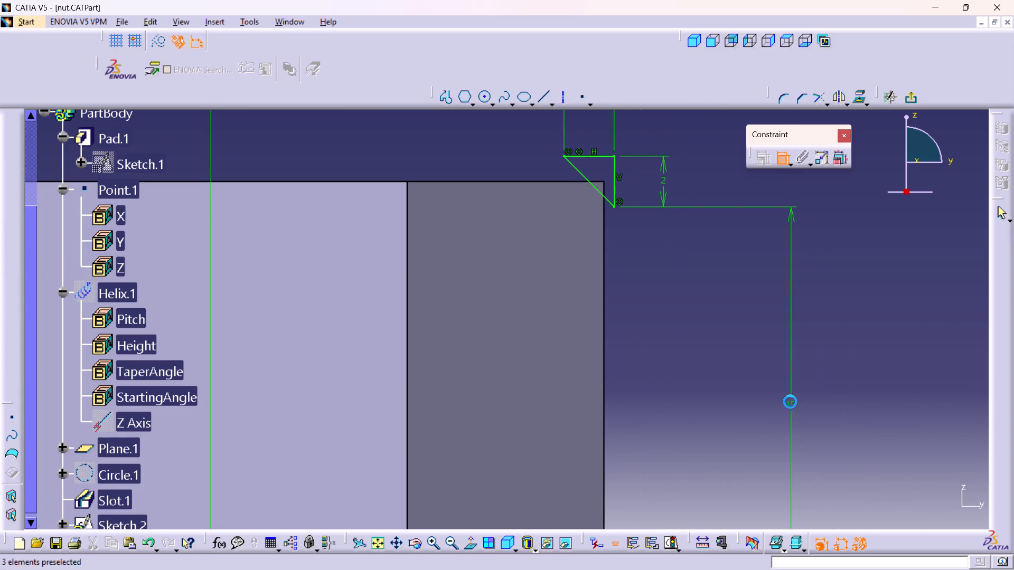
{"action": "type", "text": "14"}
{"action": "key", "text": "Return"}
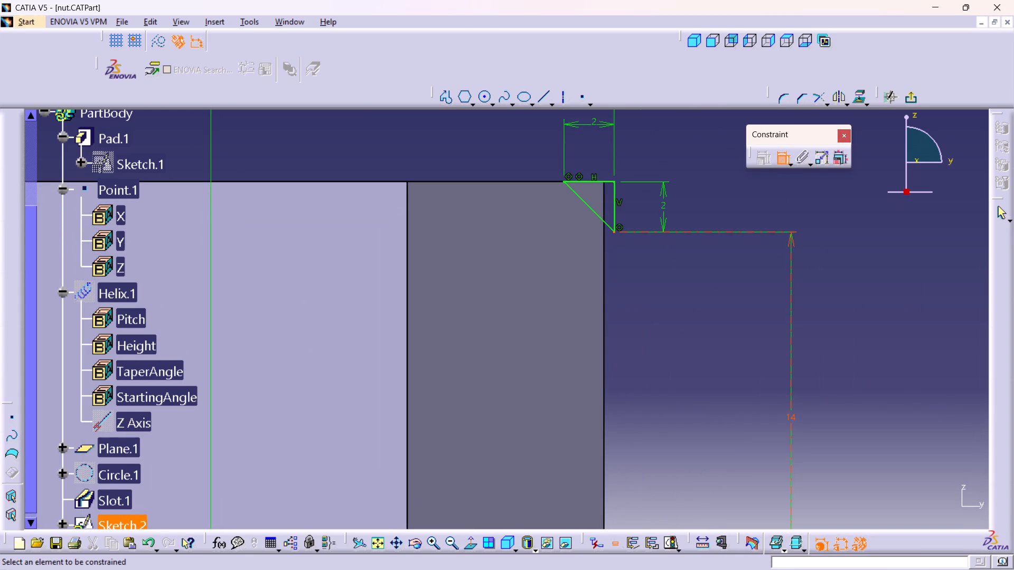
Set the lower vertex's vertical distance from the horizontal axis to 14.5 mm and exit the sketch.
{"action": "double_click", "coordinate": [795, 415]}
{"action": "key", "text": "1"}
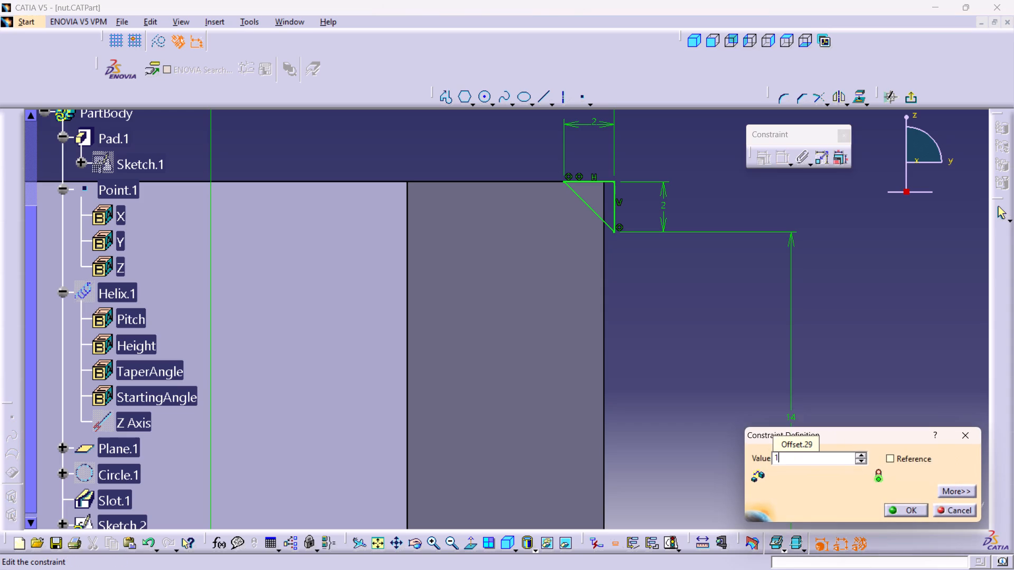
{"action": "type", "text": "4.5"}
{"action": "key", "text": "Return"}
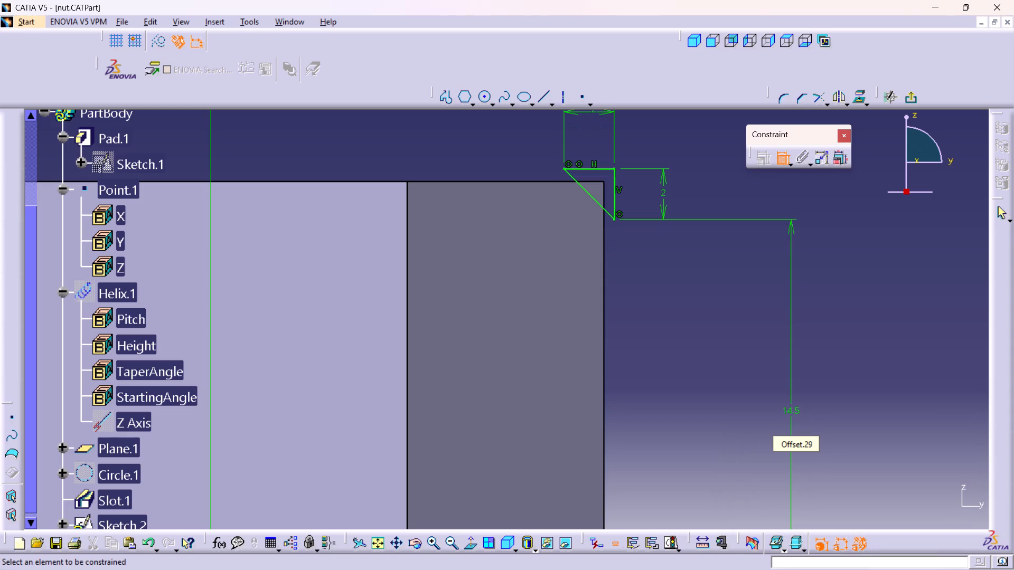
{"action": "middle_click_drag", "start_coordinate": [696, 327], "coordinate": [699, 334]}
{"action": "right_click", "coordinate": [698, 328]}
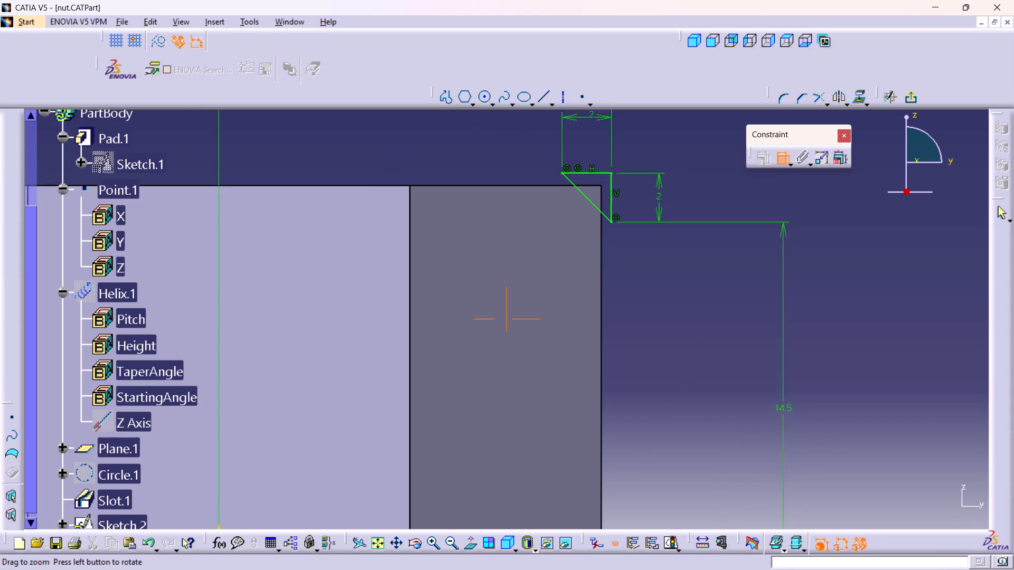
{"action": "middle_click_drag", "start_coordinate": [699, 334], "coordinate": [719, 385]}
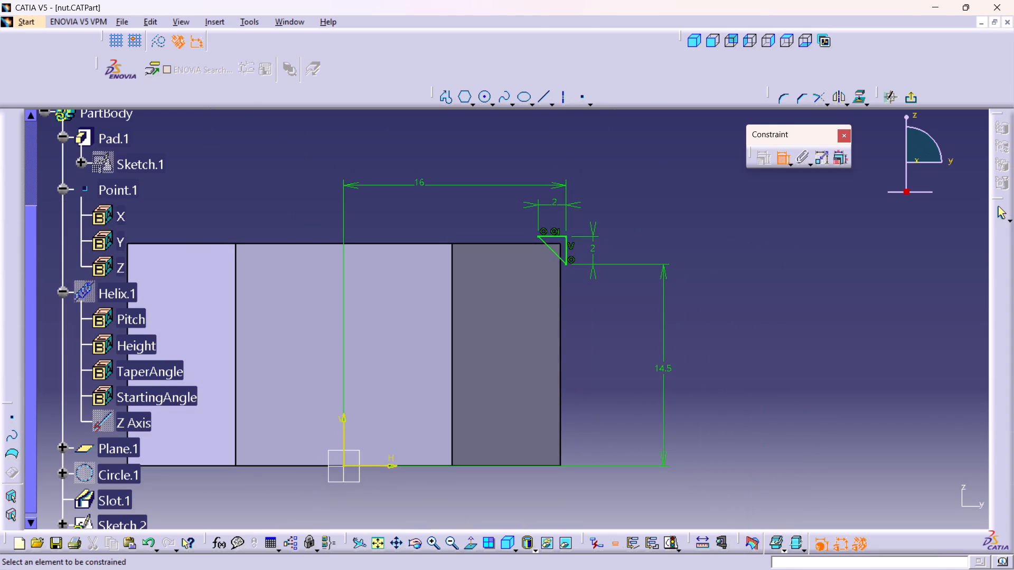
{"action": "left_click", "coordinate": [910, 97]}
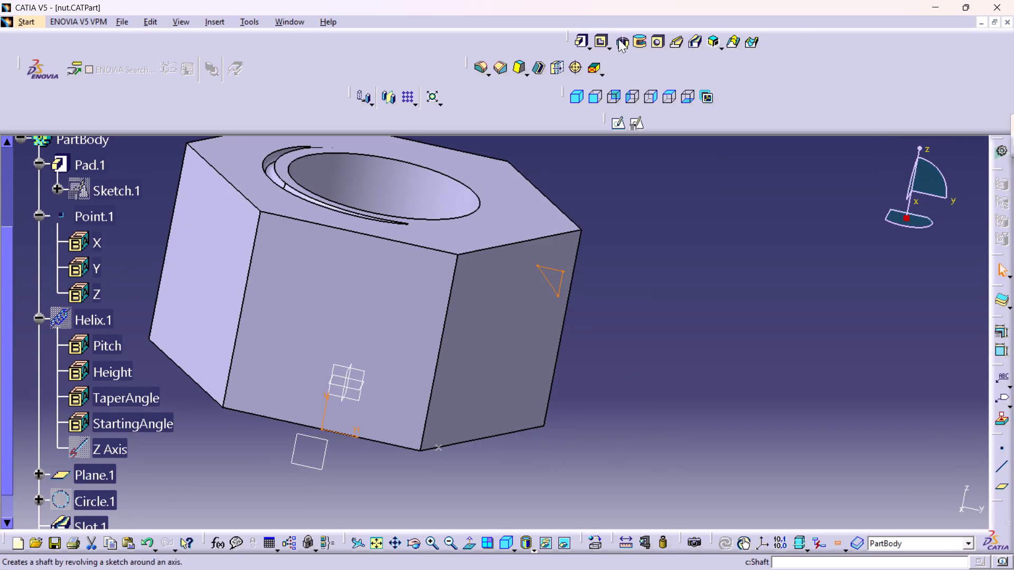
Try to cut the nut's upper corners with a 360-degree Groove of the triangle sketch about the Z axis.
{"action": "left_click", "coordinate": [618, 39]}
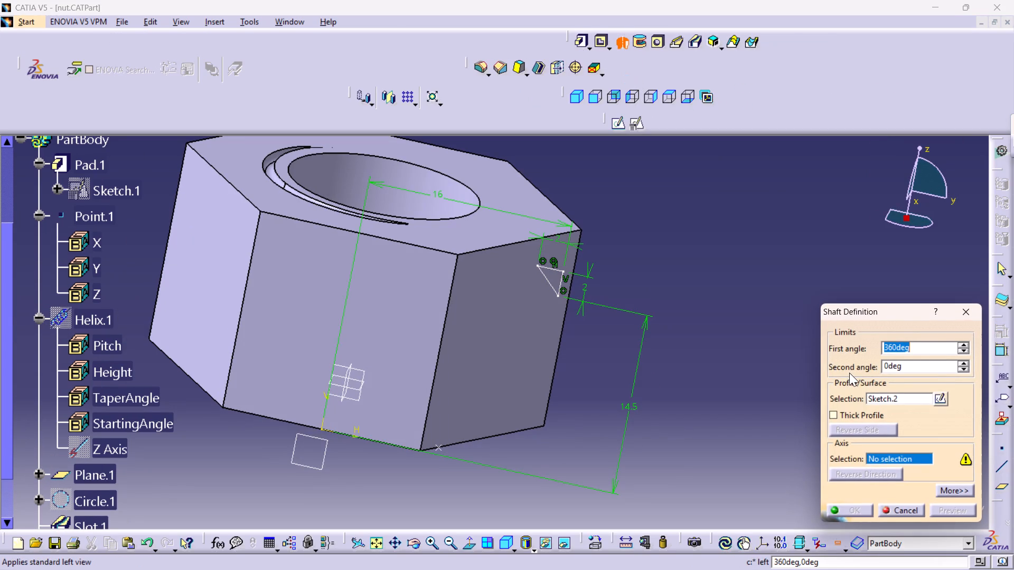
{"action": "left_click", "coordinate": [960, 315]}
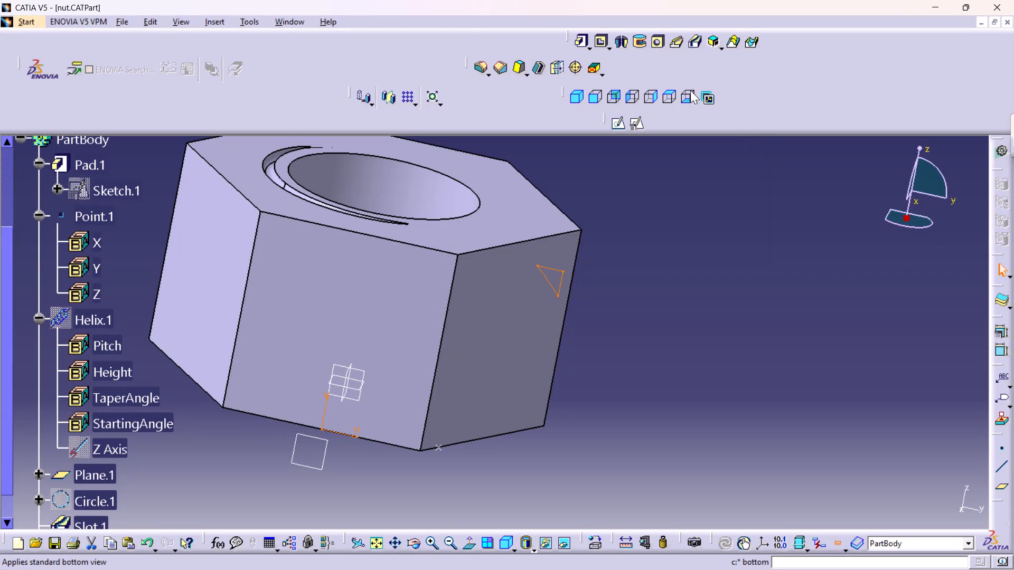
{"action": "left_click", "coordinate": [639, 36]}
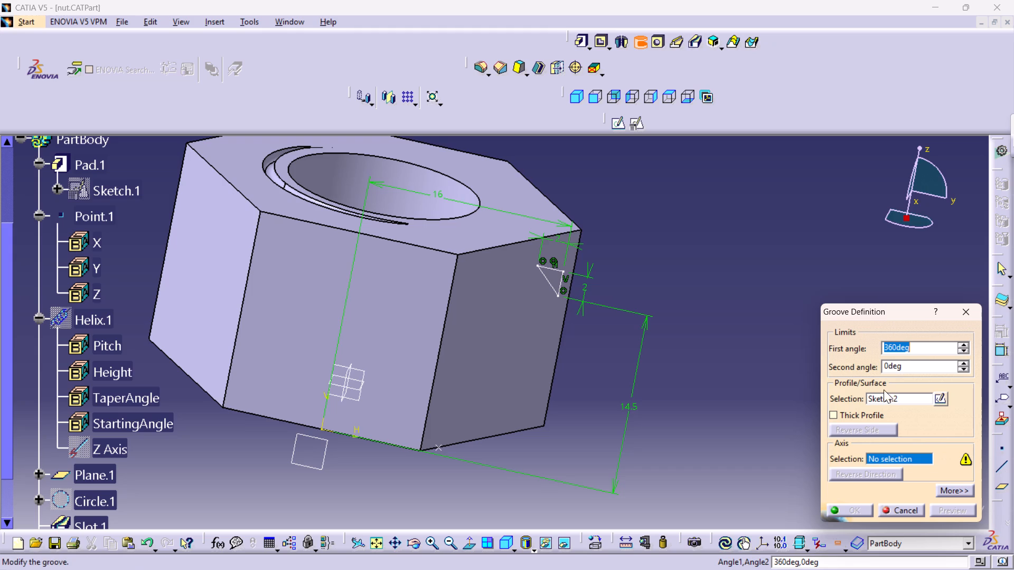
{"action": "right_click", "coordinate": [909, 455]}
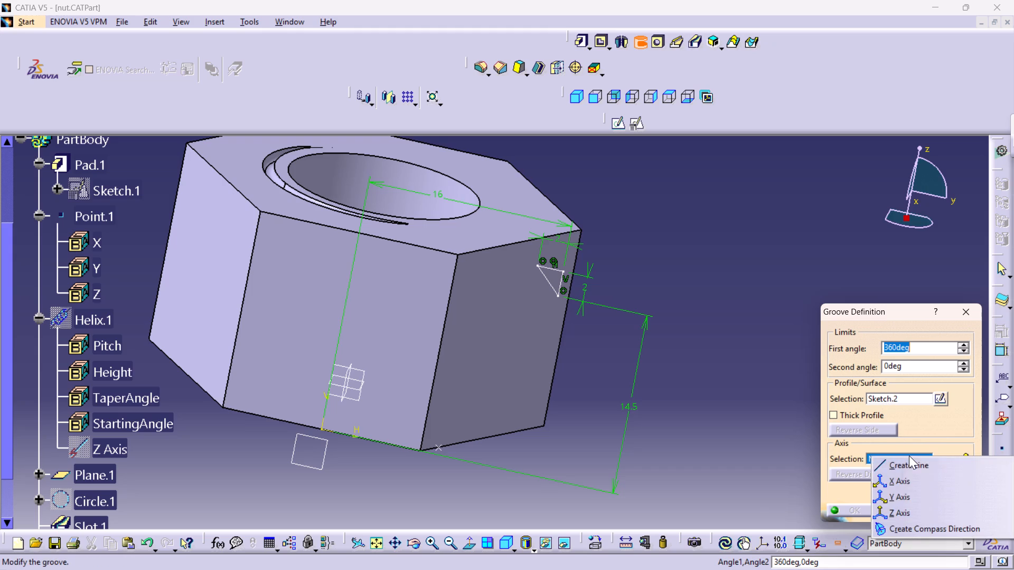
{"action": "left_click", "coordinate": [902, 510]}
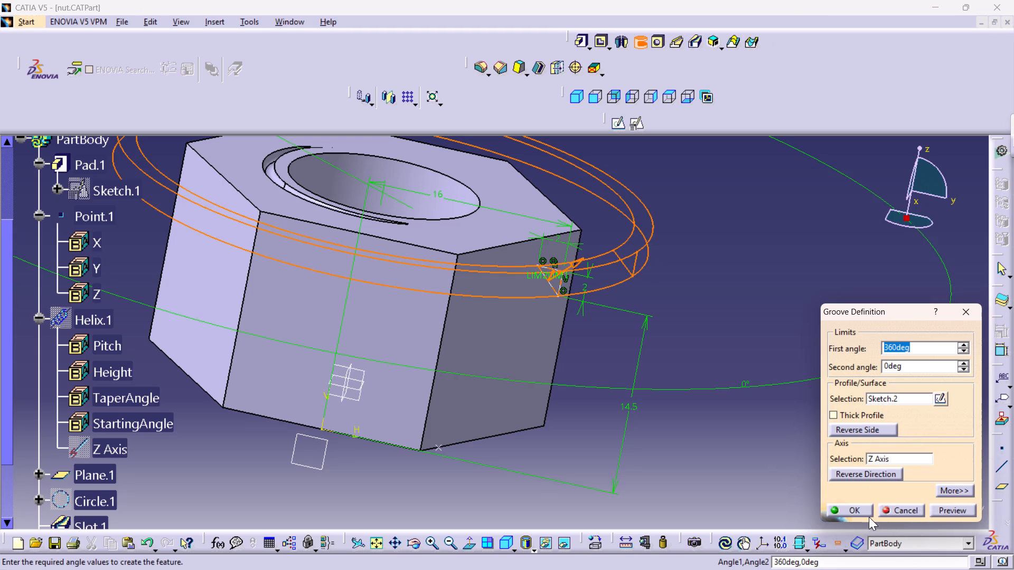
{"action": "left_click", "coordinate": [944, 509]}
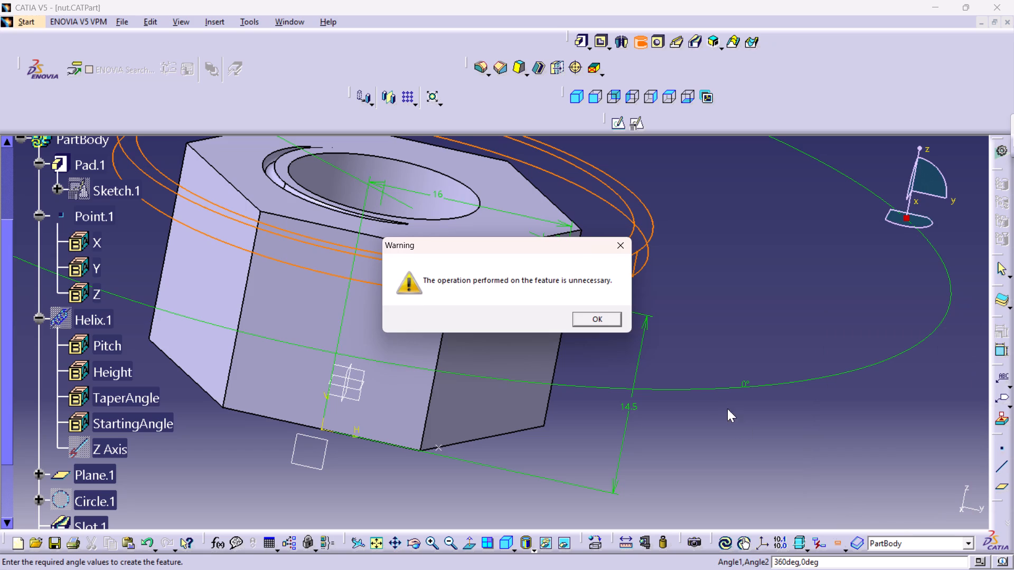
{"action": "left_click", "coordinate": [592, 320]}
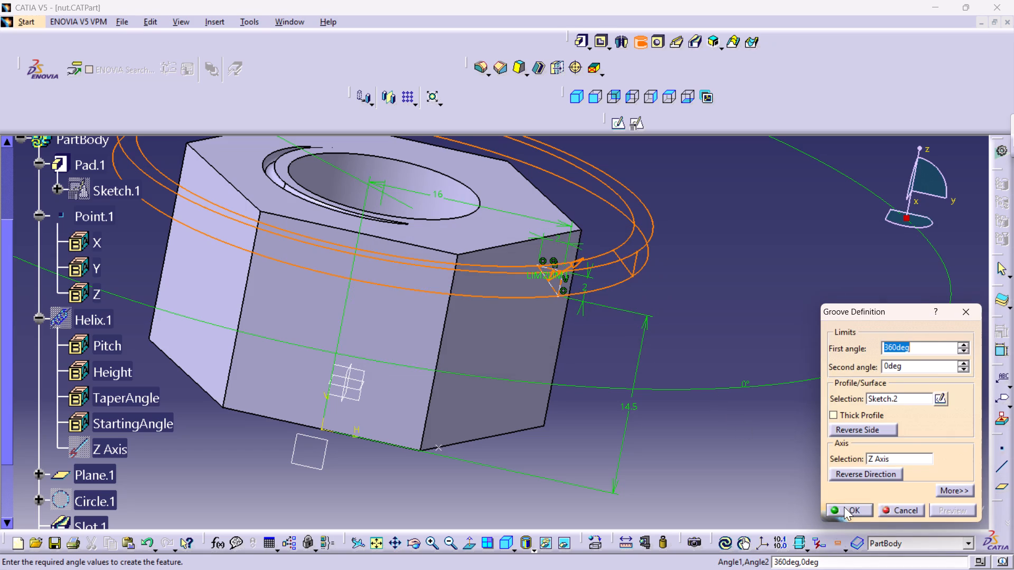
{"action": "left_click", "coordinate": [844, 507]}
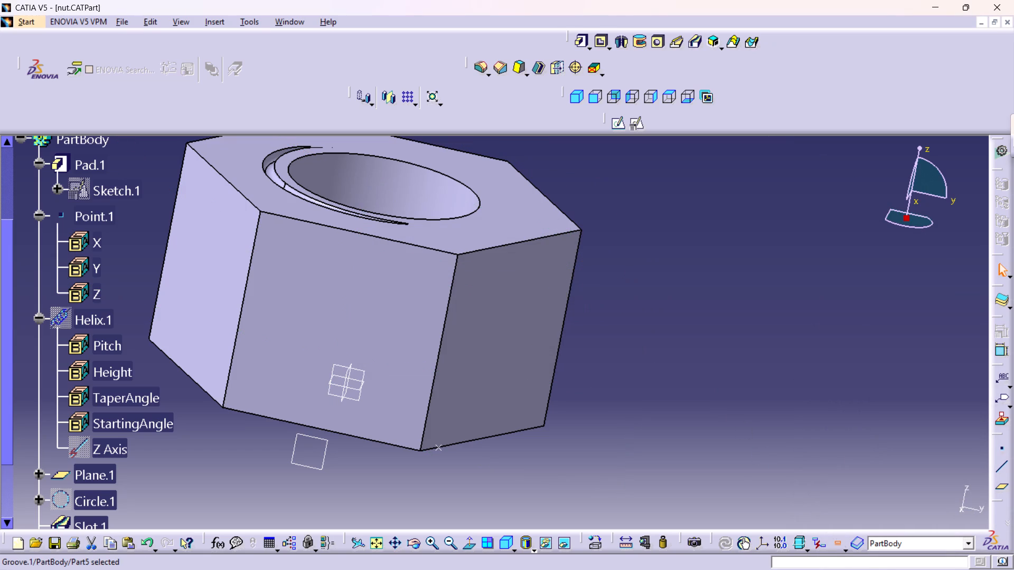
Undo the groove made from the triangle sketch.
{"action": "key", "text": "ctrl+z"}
Examine the triangle profile's position relative to the nut's upper corner and side faces from several viewing angles.
{"action": "middle_click", "coordinate": [686, 409], "text": "ctrl"}
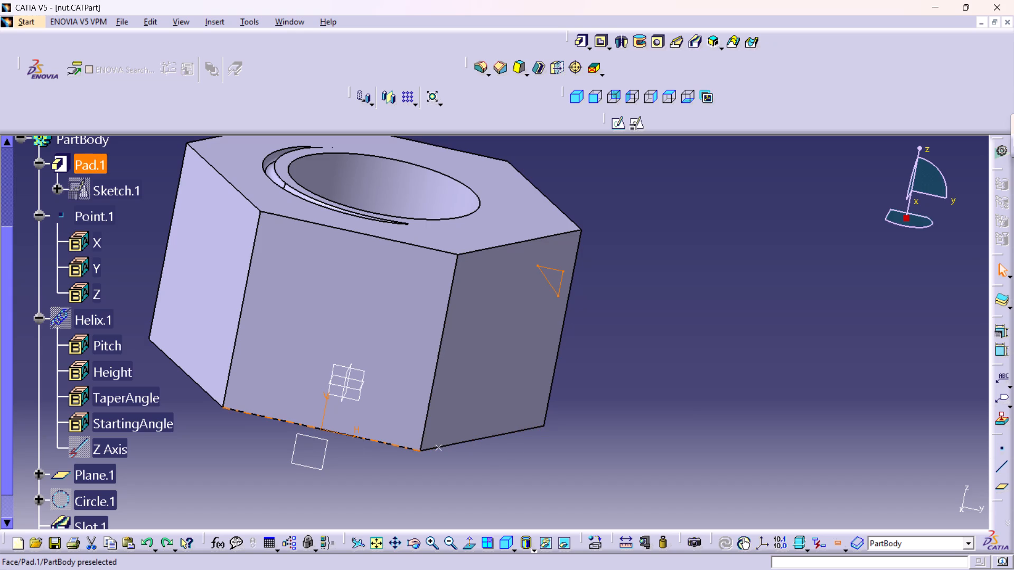
{"action": "left_click", "coordinate": [465, 545]}
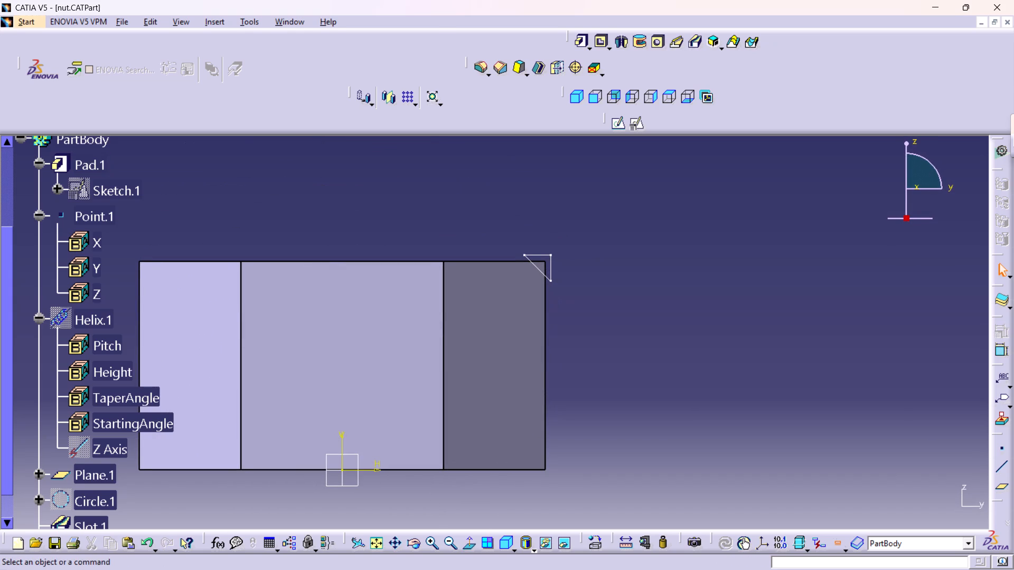
{"action": "middle_click_drag", "start_coordinate": [637, 364], "coordinate": [625, 412]}
{"action": "right_click_drag", "start_coordinate": [643, 363], "coordinate": [625, 412]}
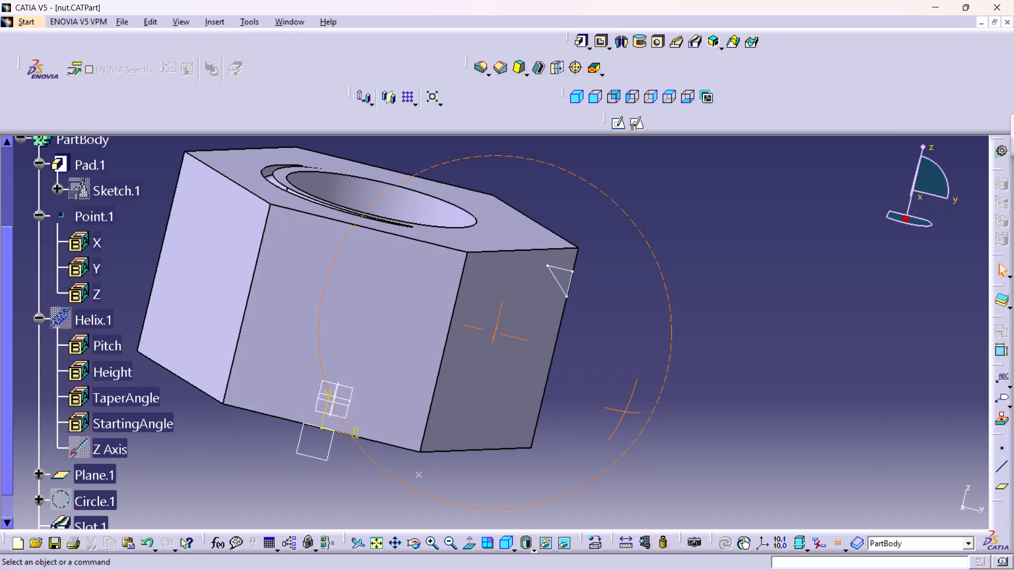
{"action": "right_click_drag", "start_coordinate": [625, 412], "coordinate": [642, 424]}
{"action": "middle_click_drag", "start_coordinate": [625, 412], "coordinate": [642, 424]}
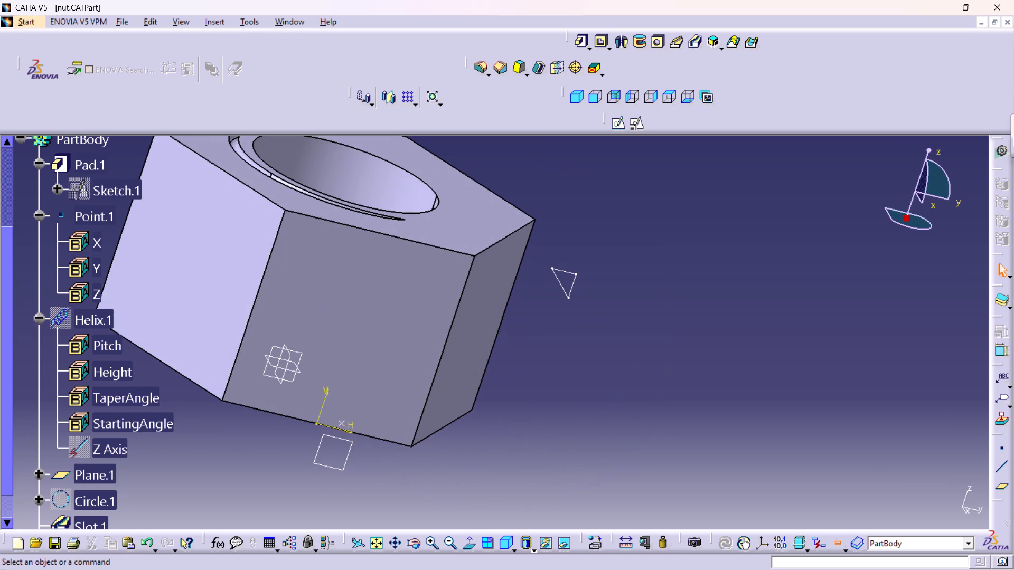
{"action": "left_click", "coordinate": [559, 280]}
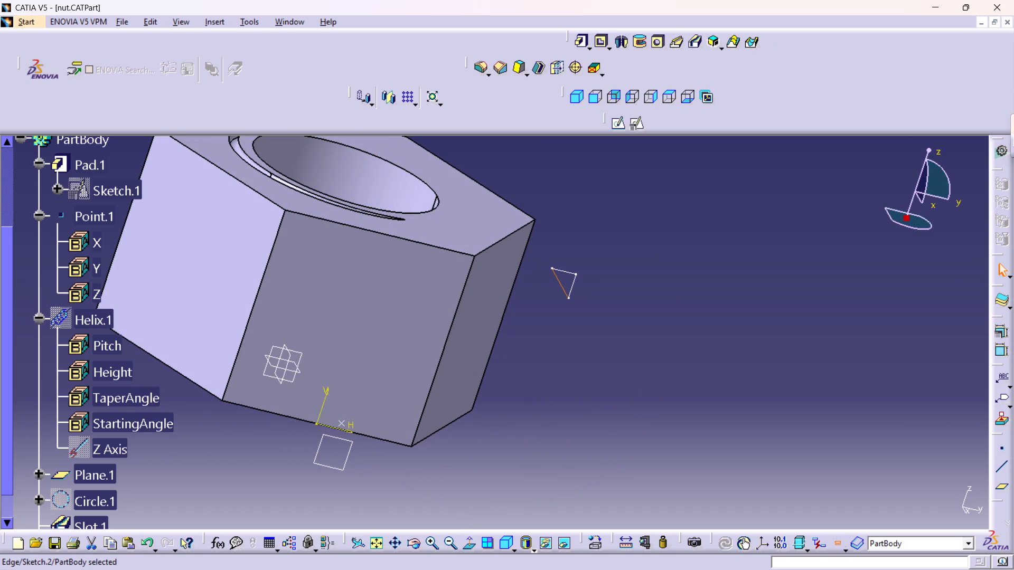
{"action": "left_click", "coordinate": [575, 350]}
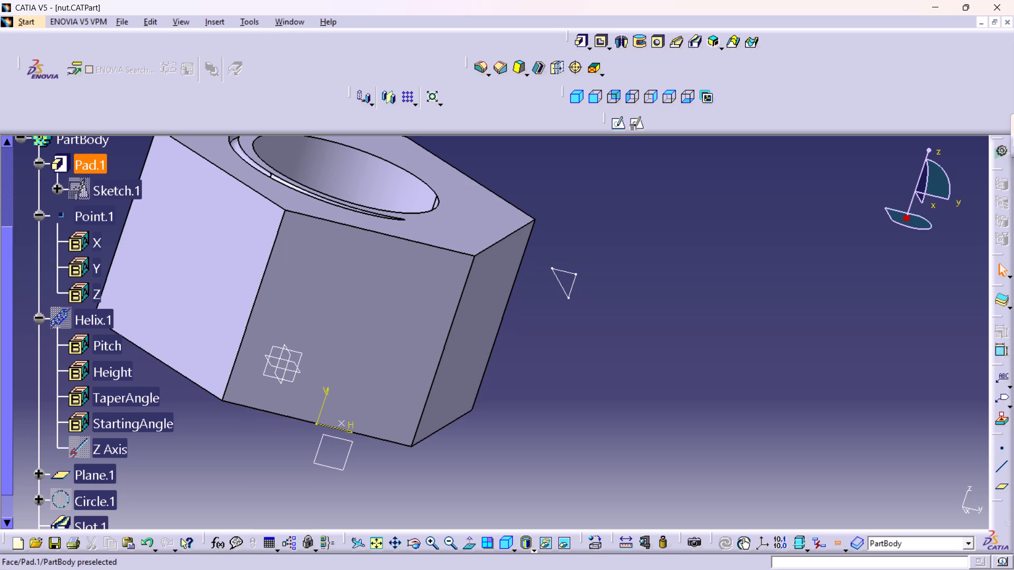
{"action": "left_click", "coordinate": [470, 546]}
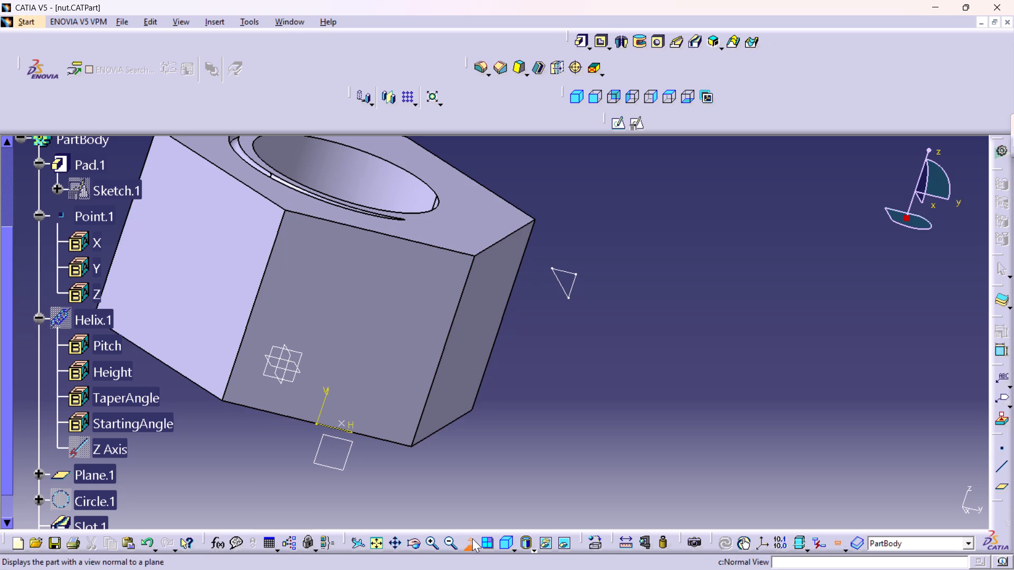
{"action": "left_click", "coordinate": [470, 542]}
{"action": "left_click", "coordinate": [506, 544]}
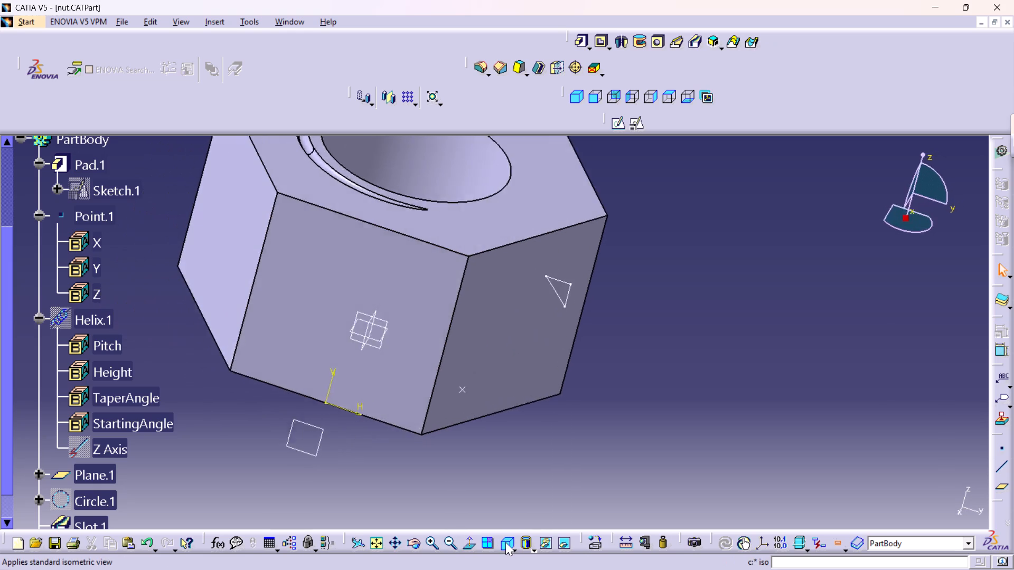
Undo back past the triangle sketch and the helical slot, to the stage where the thread profile circle was made.
{"action": "left_click", "coordinate": [471, 544]}
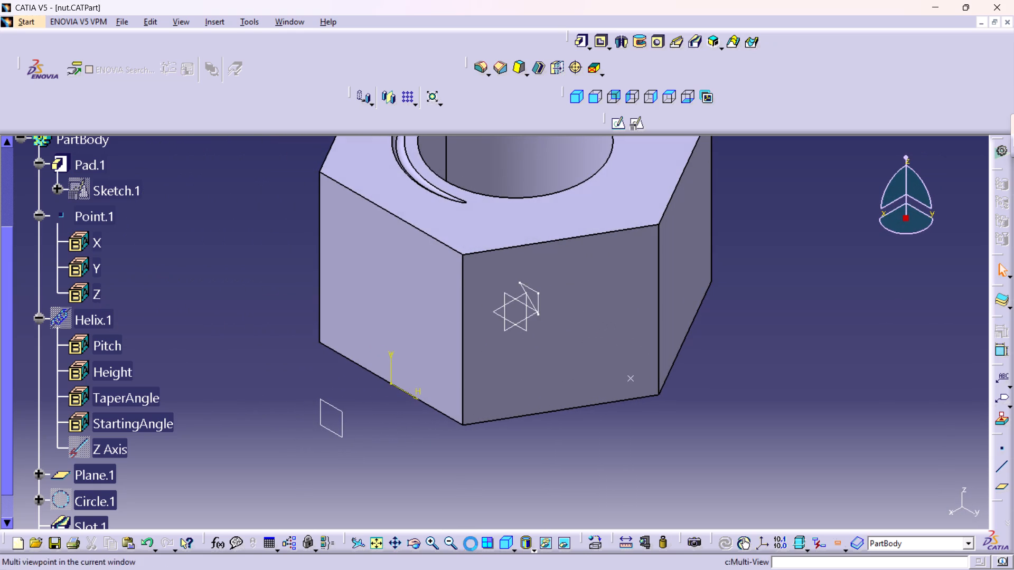
{"action": "middle_click_drag", "start_coordinate": [469, 459], "coordinate": [482, 515]}
{"action": "scroll", "coordinate": [482, 515], "scroll_direction": "down", "scroll_amount": 1}
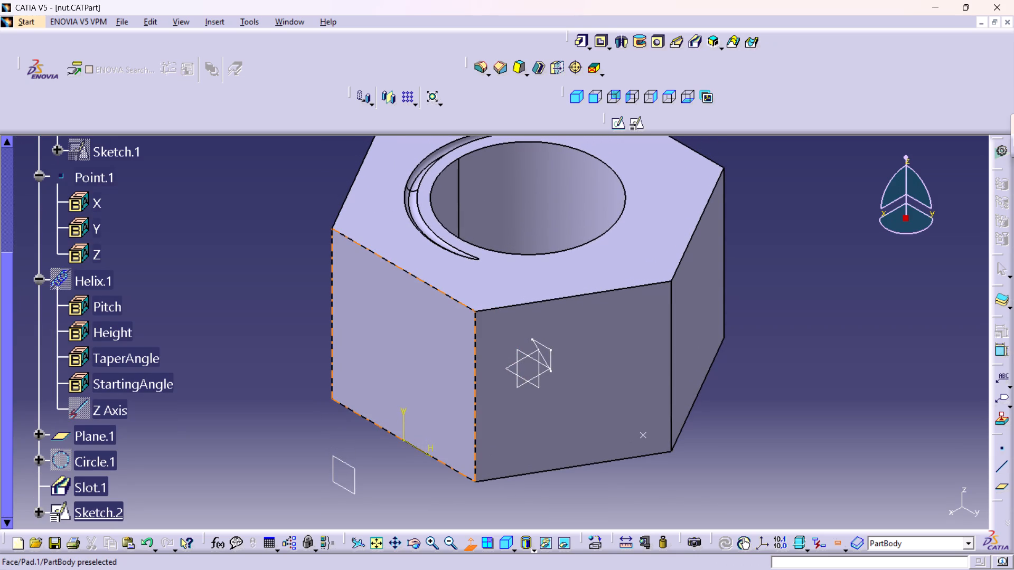
{"action": "key", "text": "ctrl+z"}
{"action": "key", "text": "ctrl+z"}
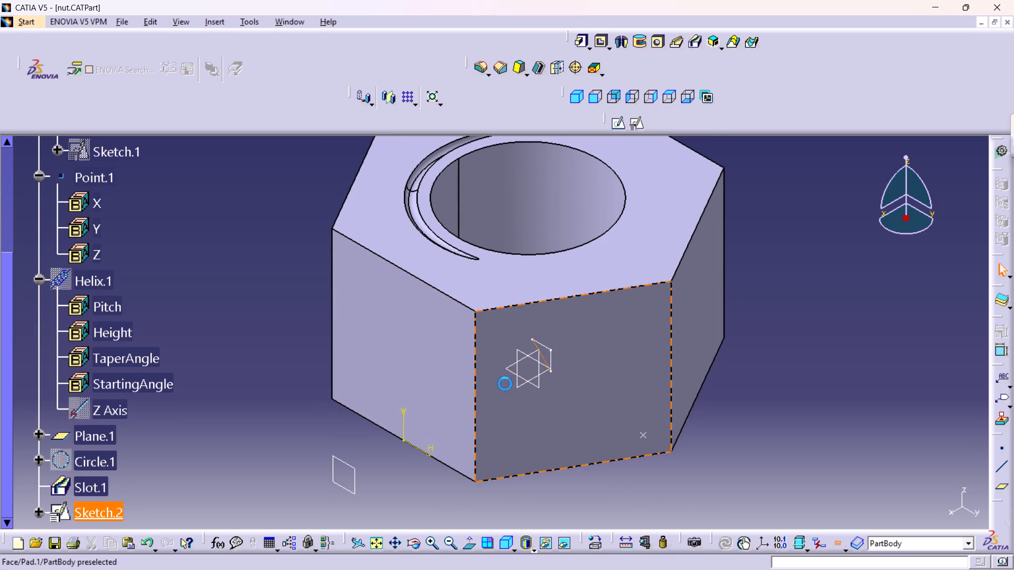
{"action": "key", "text": "ctrl+z"}
{"action": "key", "text": "ctrl+z"}
{"action": "key", "text": "ctrl+z"}
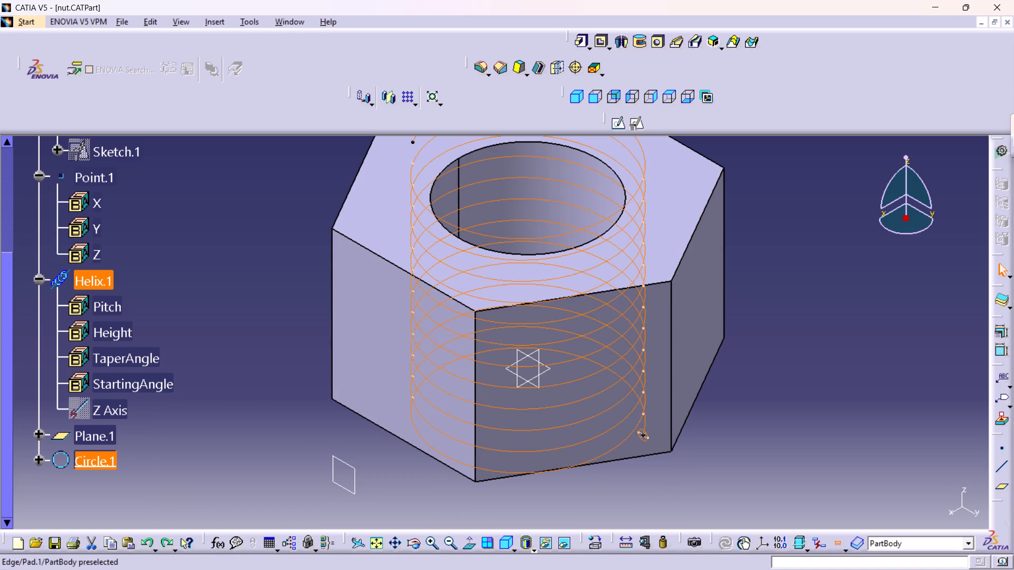
{"action": "left_click", "coordinate": [778, 392]}
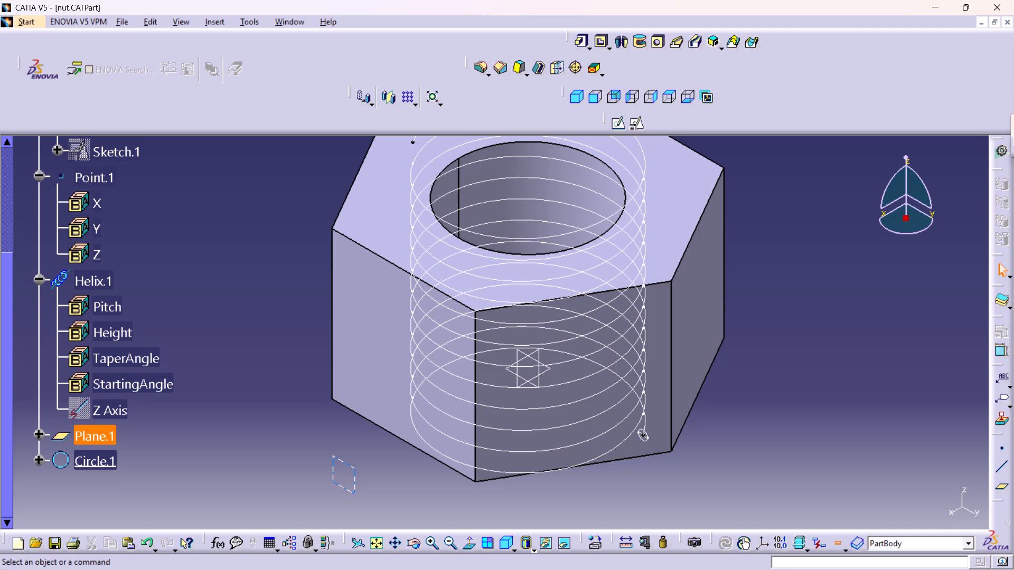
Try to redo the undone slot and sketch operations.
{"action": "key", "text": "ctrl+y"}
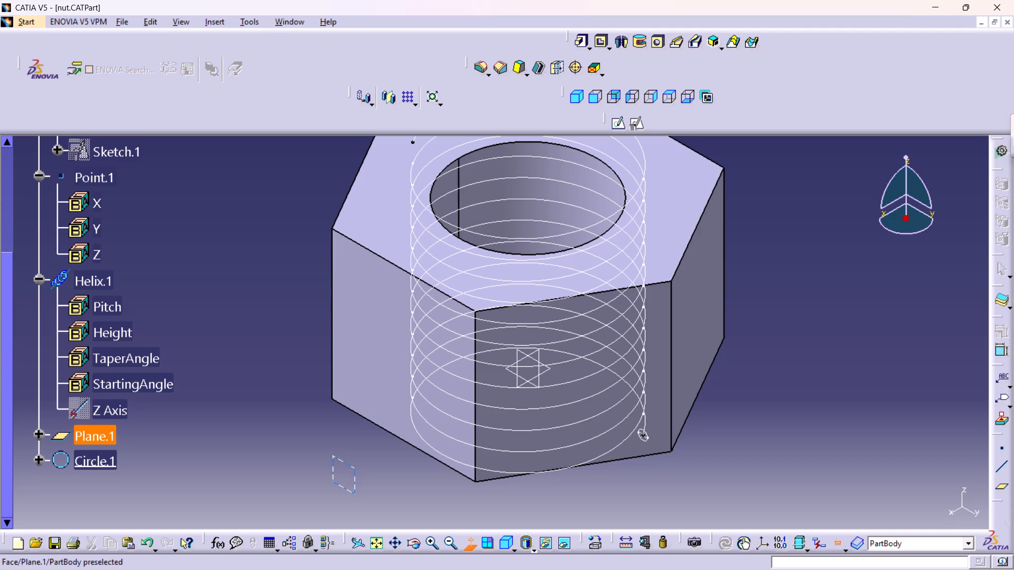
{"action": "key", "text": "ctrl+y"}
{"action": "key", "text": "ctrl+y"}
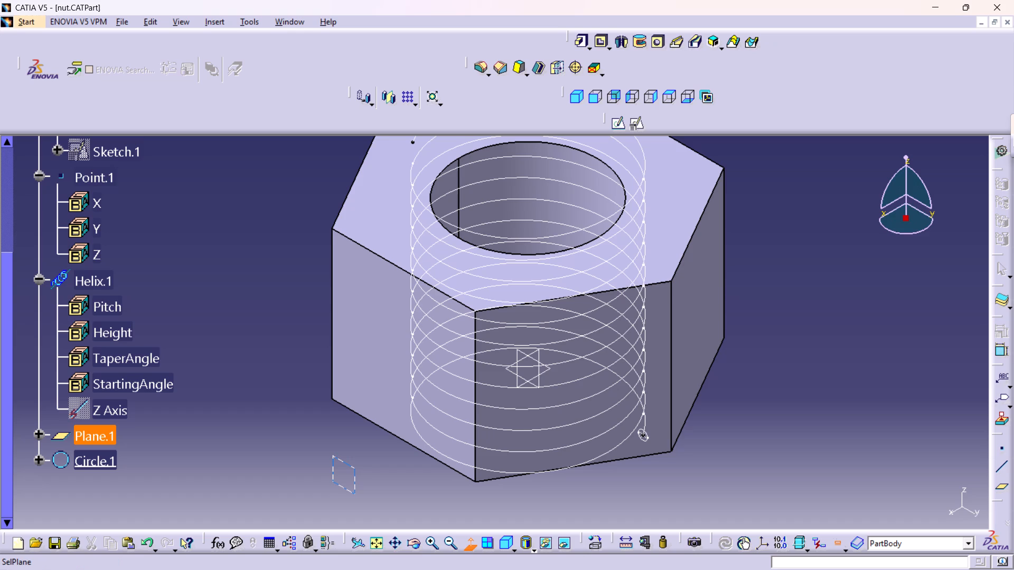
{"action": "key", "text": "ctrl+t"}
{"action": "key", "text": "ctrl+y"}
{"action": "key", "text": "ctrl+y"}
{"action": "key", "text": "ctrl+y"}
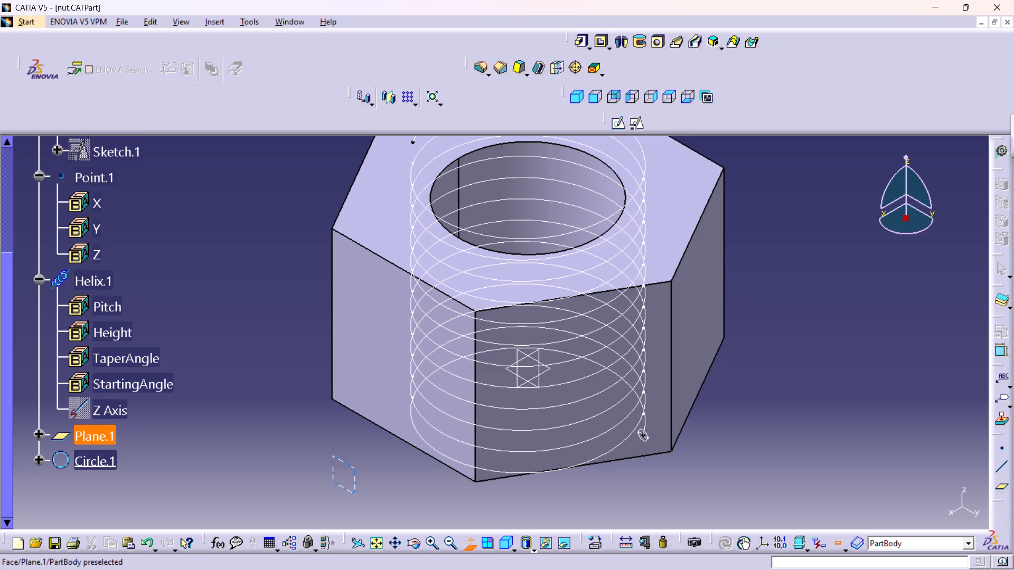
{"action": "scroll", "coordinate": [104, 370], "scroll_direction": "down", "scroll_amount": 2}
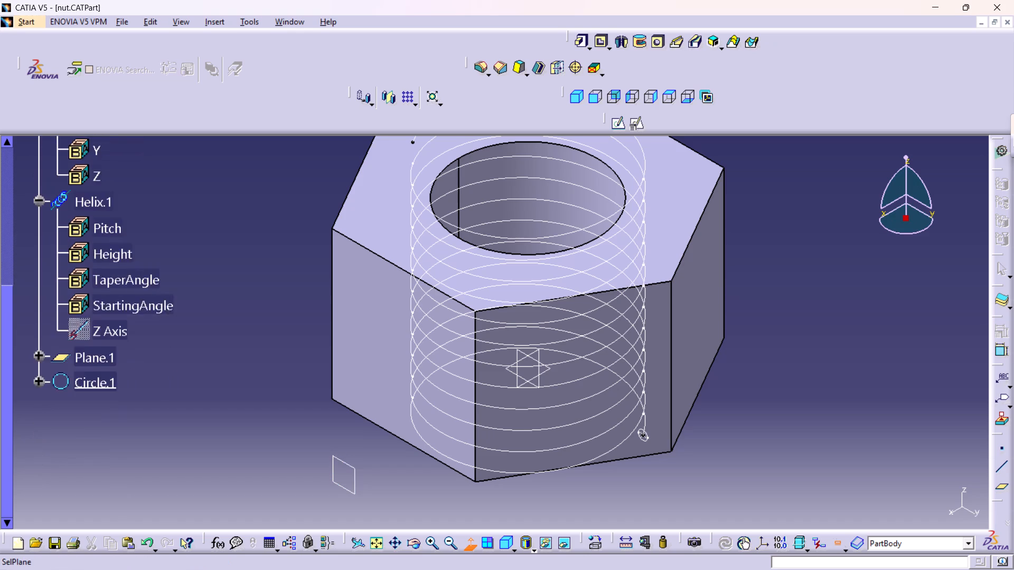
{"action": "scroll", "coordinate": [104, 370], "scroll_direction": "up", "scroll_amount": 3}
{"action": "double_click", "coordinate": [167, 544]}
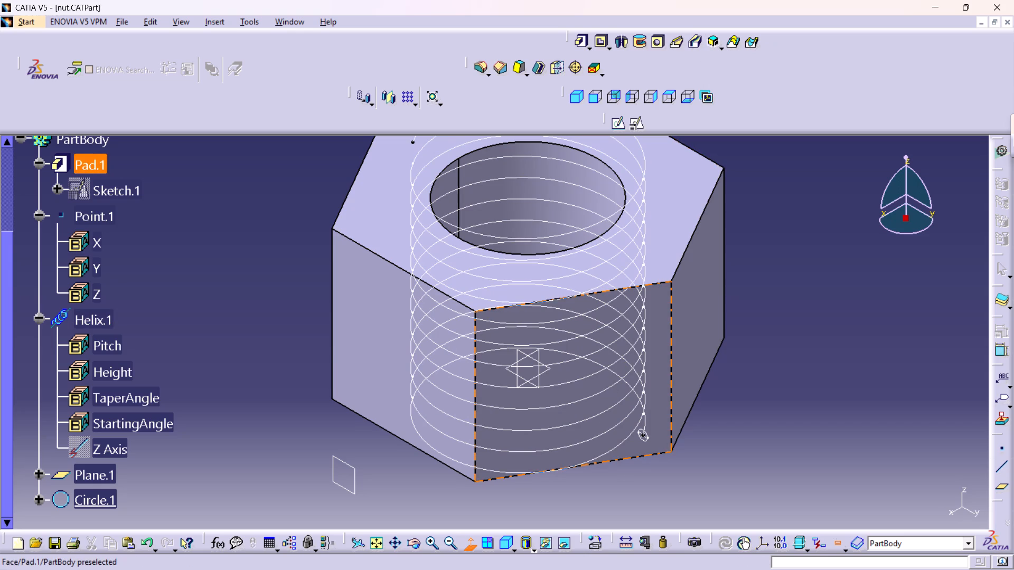
Cut a Slot using Circle.1 as the profile and Helix.1 as the center curve, with profile control set to Keep angle.
{"action": "left_click", "coordinate": [646, 435], "text": "ctrl"}
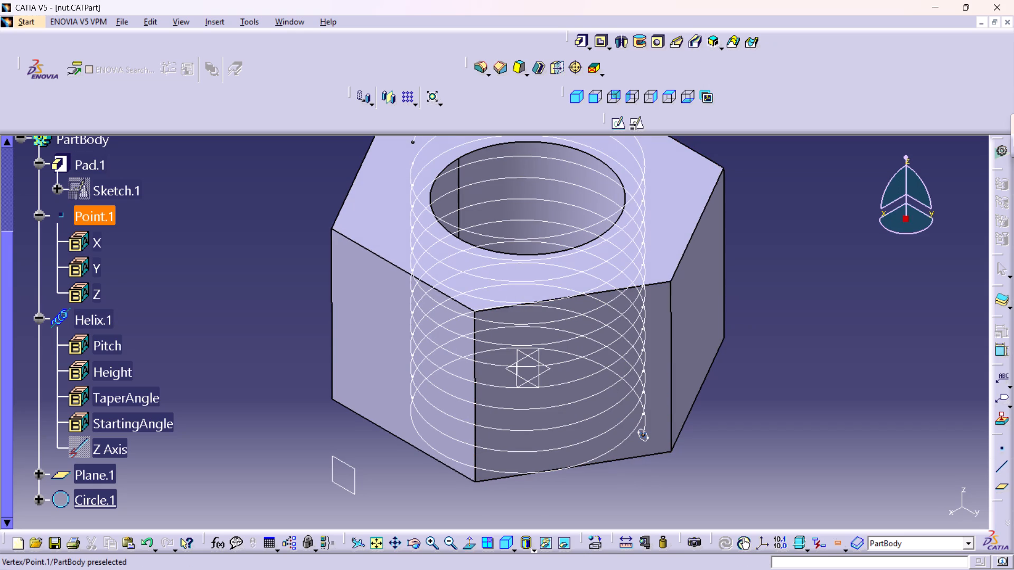
{"action": "left_click", "coordinate": [694, 40]}
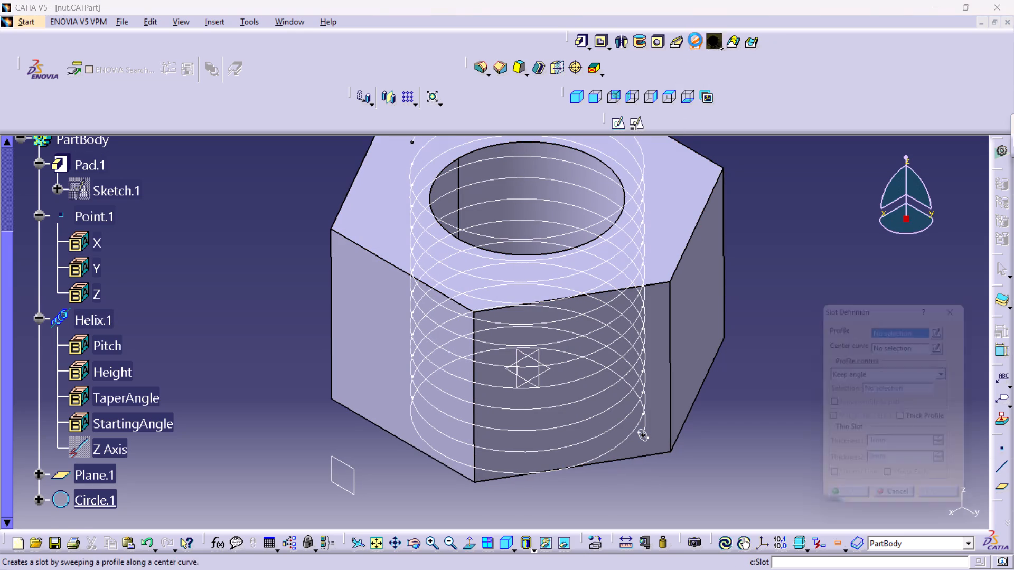
{"action": "double_click", "coordinate": [695, 40]}
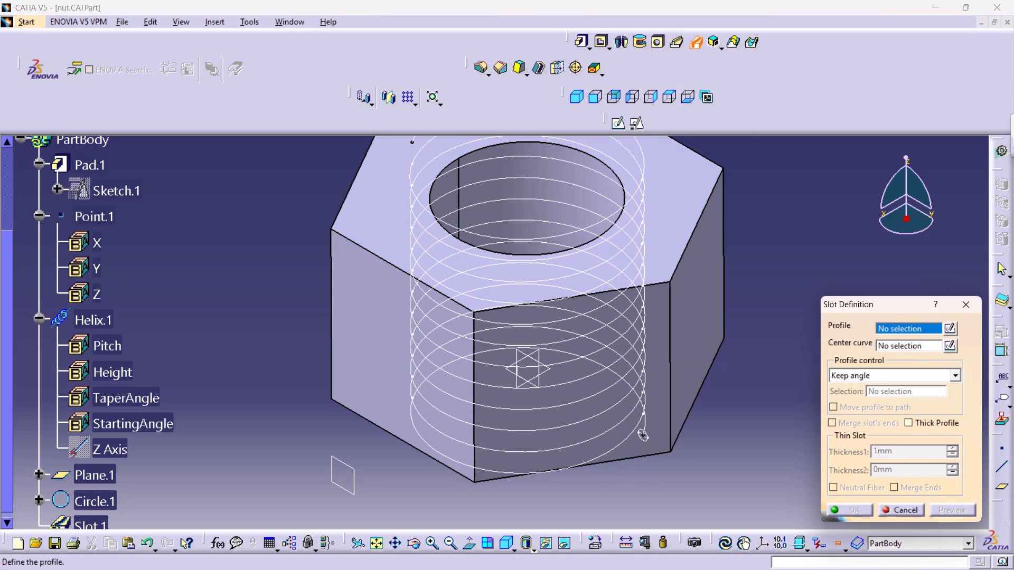
{"action": "middle_click_drag", "start_coordinate": [673, 468], "coordinate": [665, 331]}
{"action": "right_click_drag", "start_coordinate": [674, 468], "coordinate": [681, 457]}
{"action": "middle_click_drag", "start_coordinate": [653, 353], "coordinate": [614, 242]}
{"action": "middle_click_drag", "start_coordinate": [621, 454], "coordinate": [604, 409]}
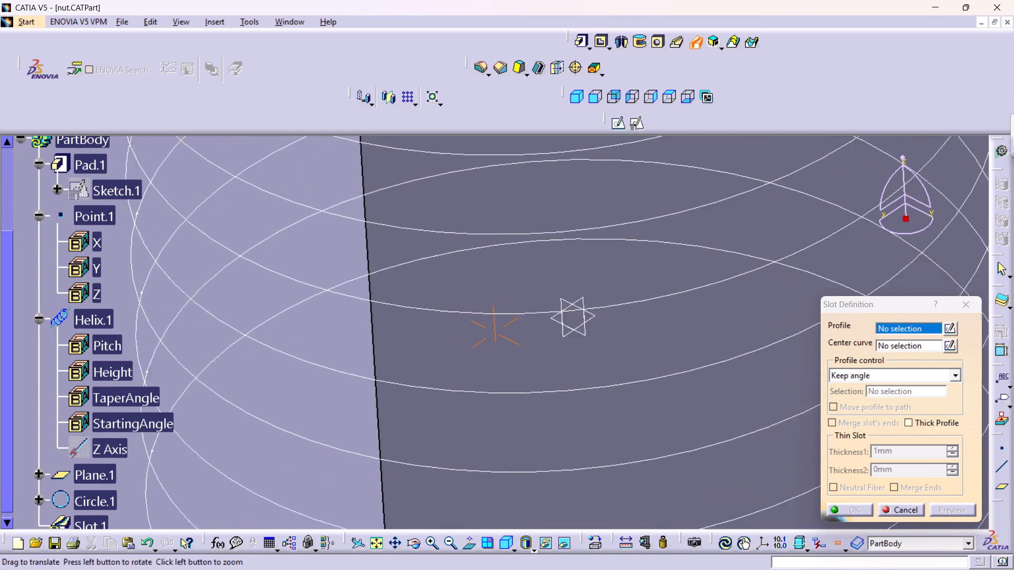
{"action": "middle_click_drag", "start_coordinate": [604, 409], "coordinate": [542, 292]}
{"action": "middle_click_drag", "start_coordinate": [594, 467], "coordinate": [510, 320]}
{"action": "middle_click_drag", "start_coordinate": [533, 396], "coordinate": [513, 368]}
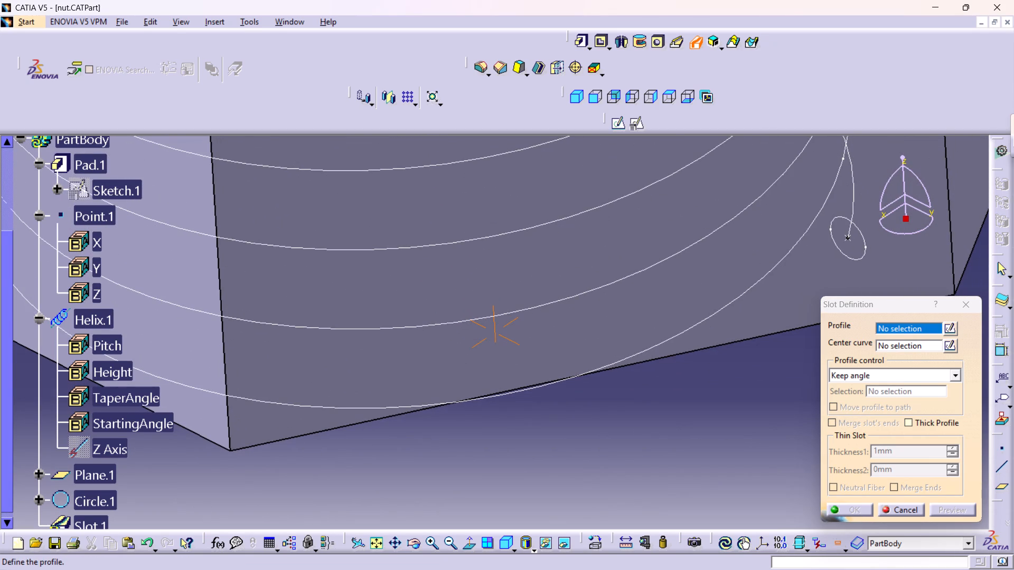
{"action": "left_click", "coordinate": [661, 343]}
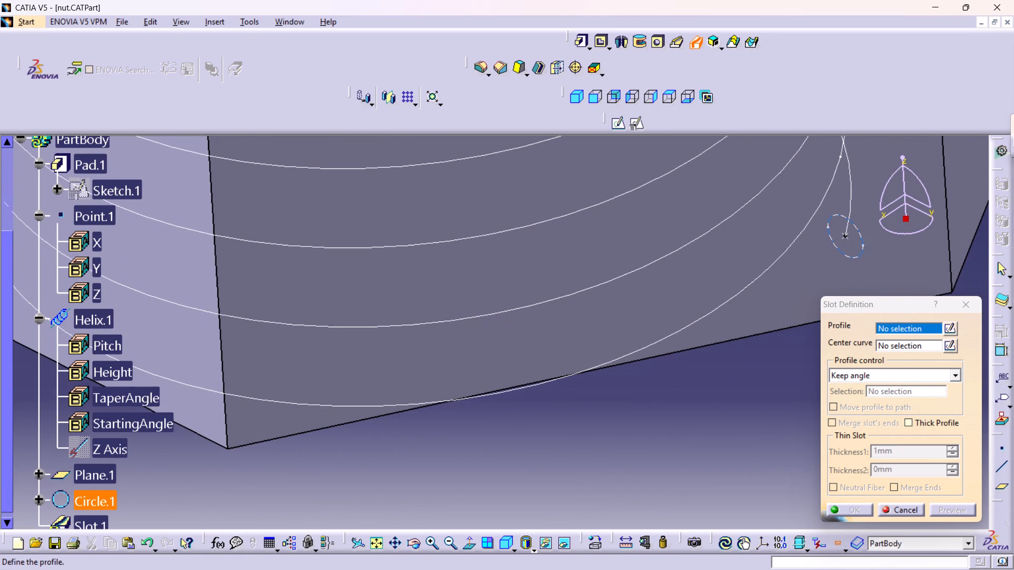
{"action": "left_click", "coordinate": [860, 244]}
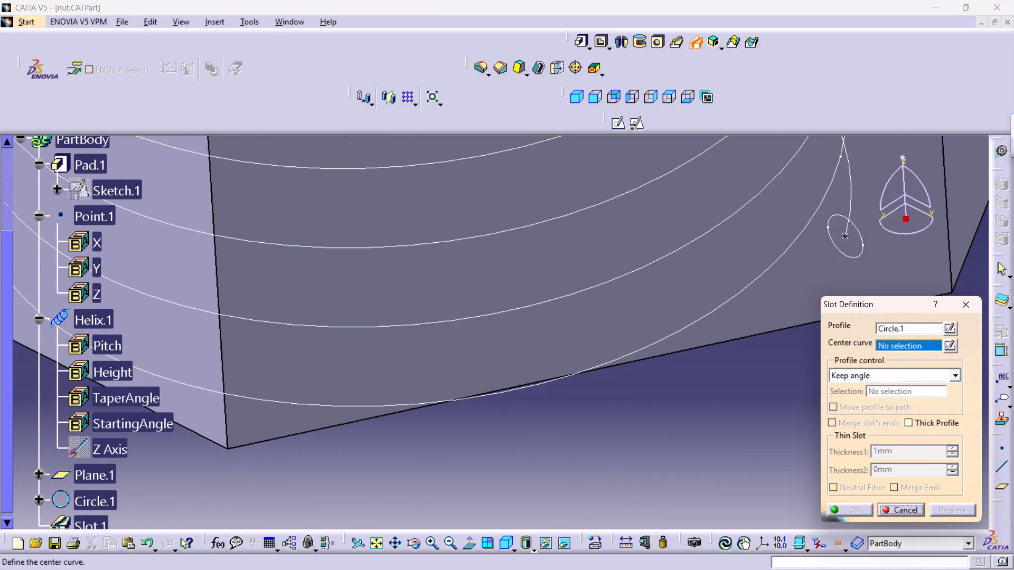
{"action": "left_click", "coordinate": [802, 236]}
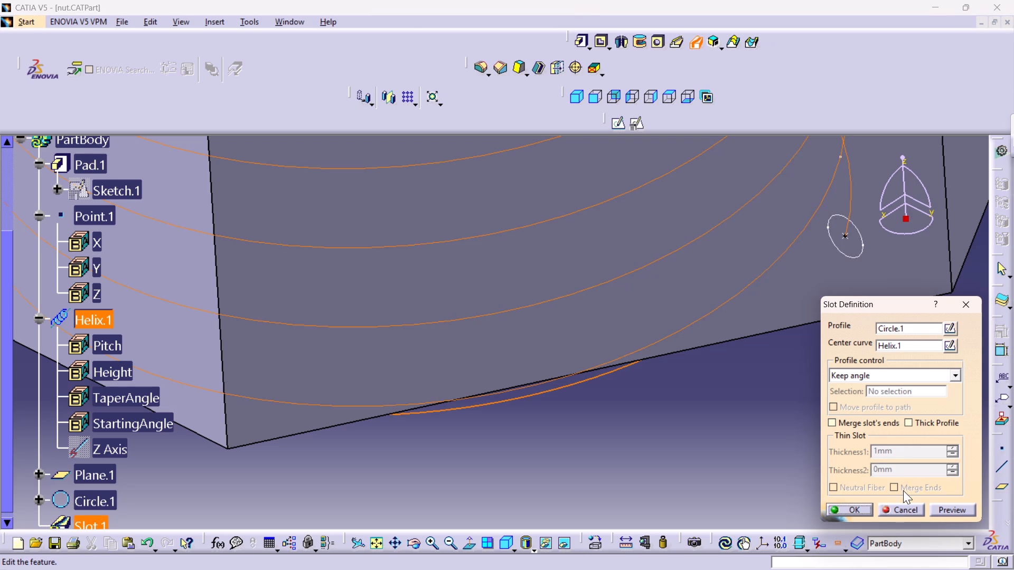
{"action": "left_click", "coordinate": [942, 507]}
{"action": "left_click", "coordinate": [853, 507]}
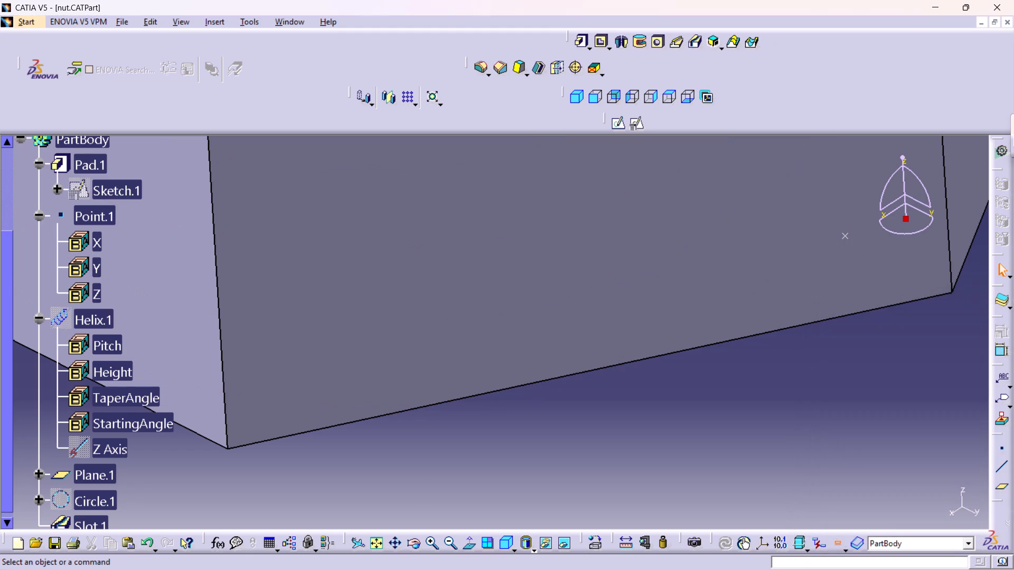
Set the radius of the slot's profile circle, Circle.1, to 1 mm.
{"action": "middle_click_drag", "start_coordinate": [725, 439], "coordinate": [747, 526]}
{"action": "right_click", "coordinate": [725, 439]}
{"action": "middle_click_drag", "start_coordinate": [708, 431], "coordinate": [724, 485]}
{"action": "right_click", "coordinate": [717, 456]}
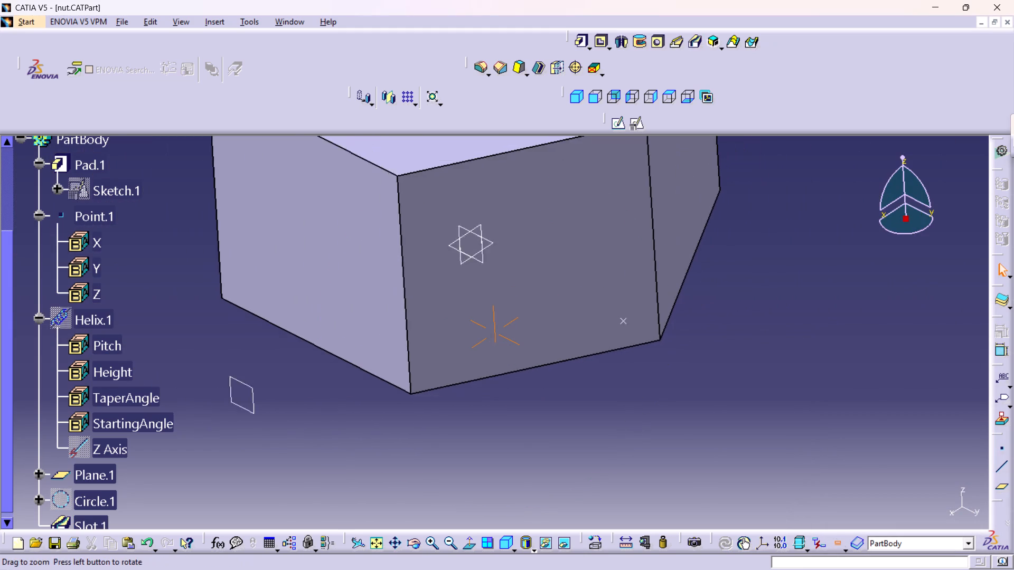
{"action": "middle_click_drag", "start_coordinate": [724, 485], "coordinate": [736, 526]}
{"action": "middle_click_drag", "start_coordinate": [695, 448], "coordinate": [698, 499]}
{"action": "scroll", "coordinate": [698, 456], "scroll_direction": "down", "scroll_amount": 1}
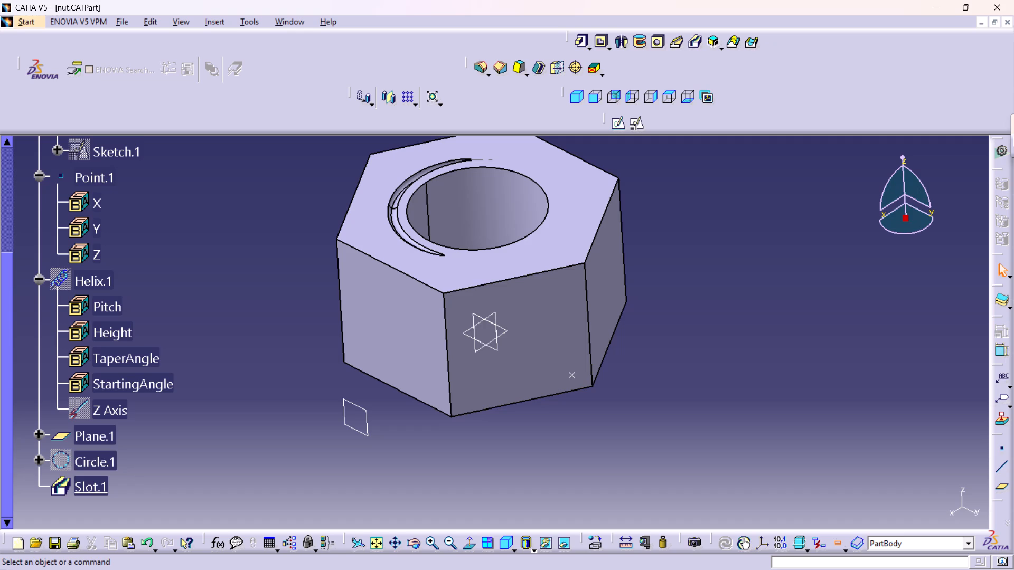
{"action": "double_click", "coordinate": [64, 465]}
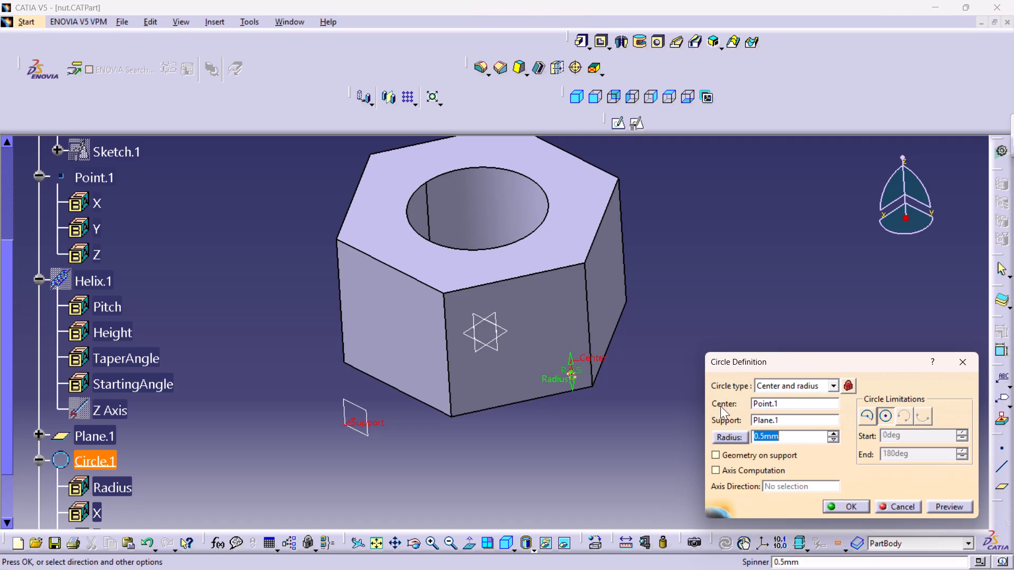
{"action": "middle_click_drag", "start_coordinate": [576, 405], "coordinate": [568, 336]}
{"action": "right_click", "coordinate": [576, 405]}
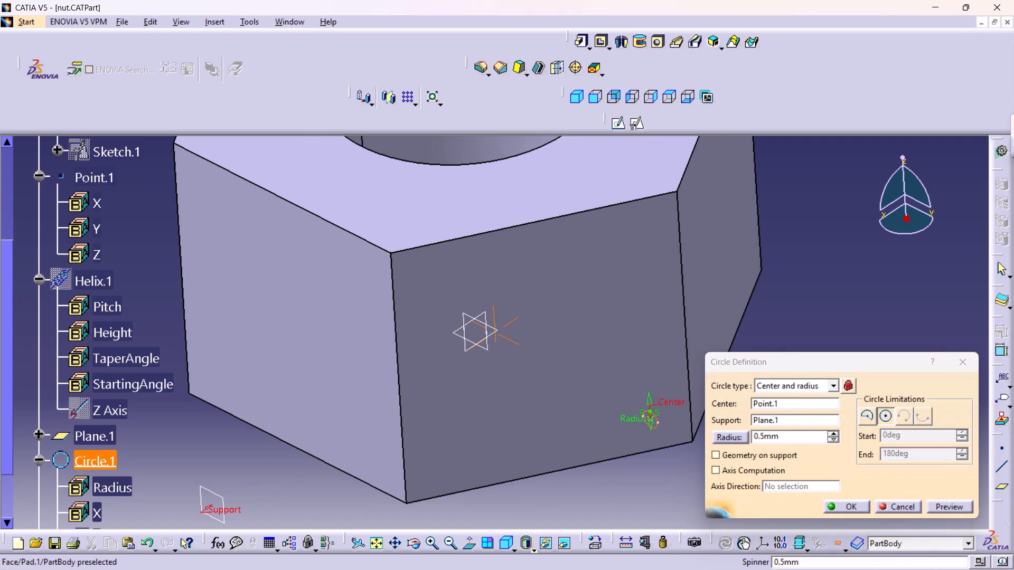
{"action": "left_click_drag", "start_coordinate": [783, 431], "coordinate": [735, 444]}
{"action": "key", "text": "1"}
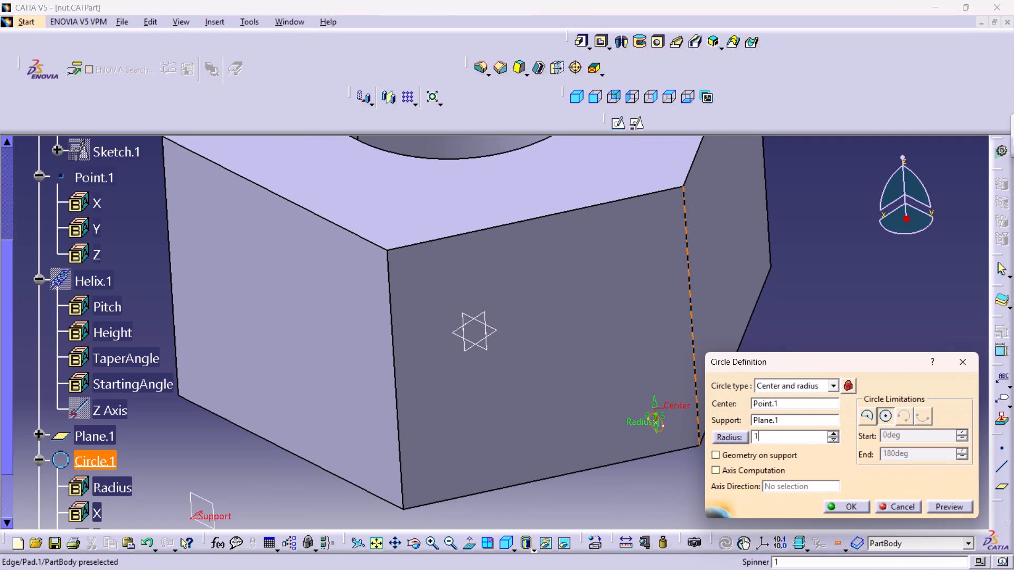
{"action": "left_click", "coordinate": [855, 505]}
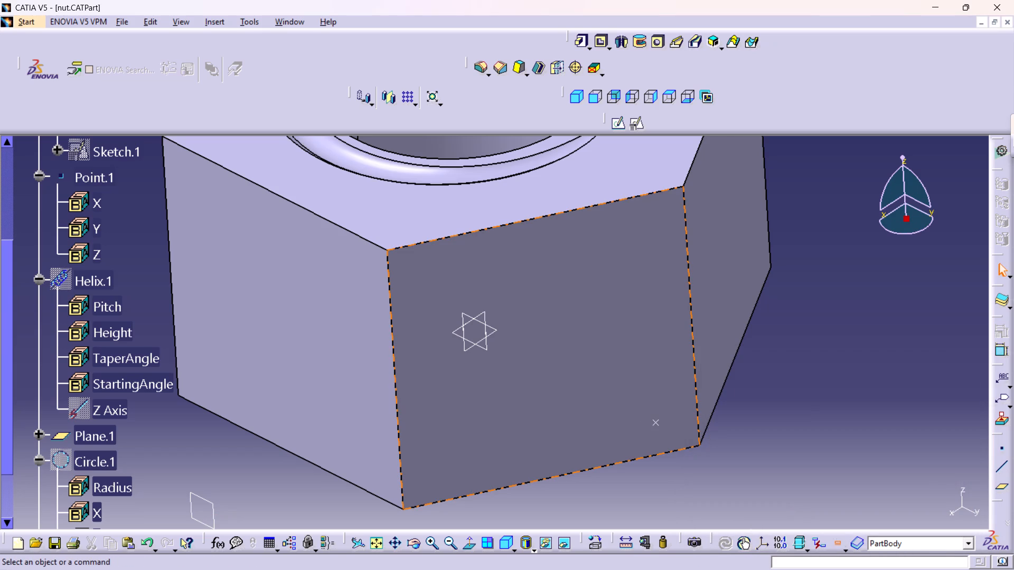
Examine the helical slot around the hole at the nut's top face from several viewing angles.
{"action": "middle_click_drag", "start_coordinate": [516, 442], "coordinate": [510, 527]}
{"action": "right_click", "coordinate": [516, 442]}
{"action": "middle_click_drag", "start_coordinate": [625, 448], "coordinate": [626, 448]}
{"action": "right_click_drag", "start_coordinate": [628, 448], "coordinate": [626, 448]}
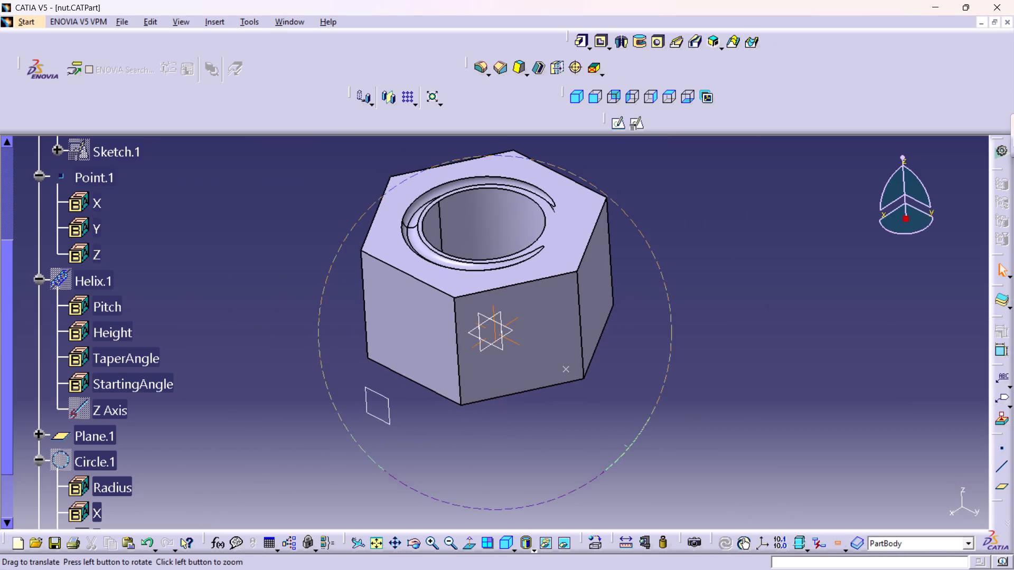
{"action": "middle_click_drag", "start_coordinate": [626, 448], "coordinate": [560, 521]}
{"action": "right_click_drag", "start_coordinate": [626, 448], "coordinate": [560, 521]}
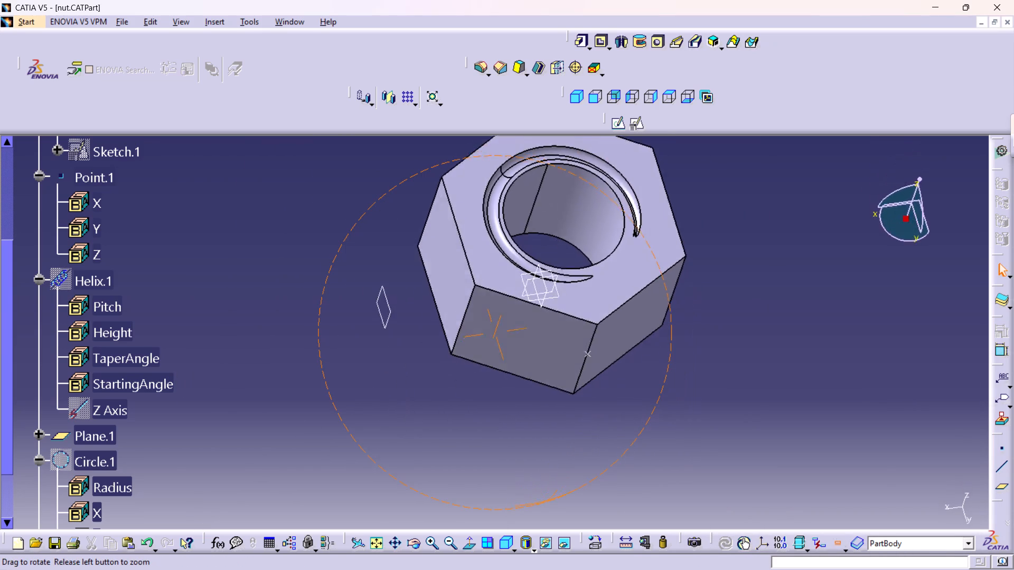
{"action": "middle_click_drag", "start_coordinate": [560, 521], "coordinate": [542, 444]}
{"action": "right_click_drag", "start_coordinate": [560, 521], "coordinate": [542, 444]}
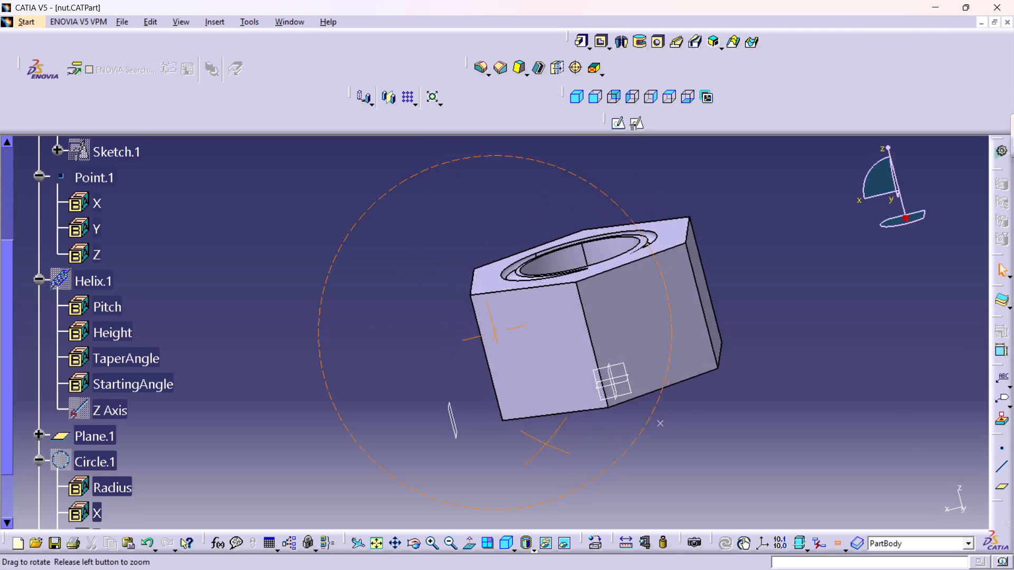
{"action": "right_click_drag", "start_coordinate": [542, 444], "coordinate": [553, 440]}
{"action": "middle_click_drag", "start_coordinate": [542, 444], "coordinate": [568, 437]}
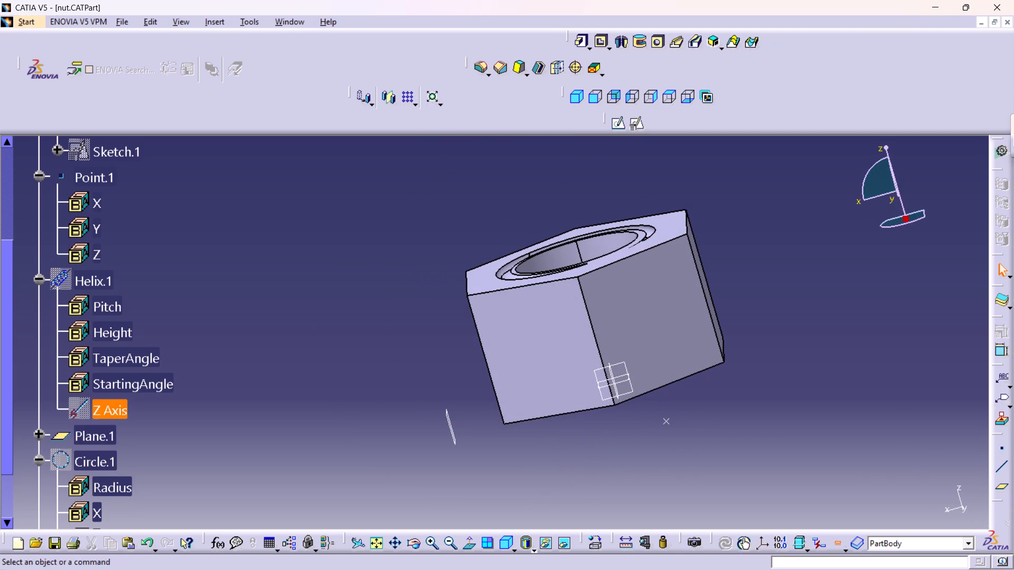
{"action": "scroll", "coordinate": [95, 445], "scroll_direction": "down", "scroll_amount": 3}
{"action": "scroll", "coordinate": [100, 443], "scroll_direction": "up", "scroll_amount": 2}
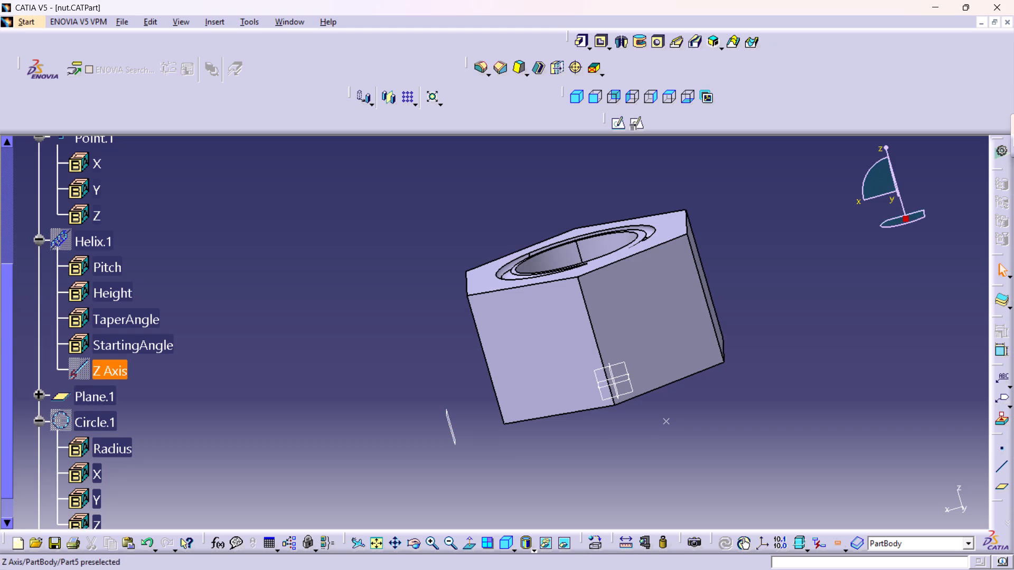
Open the definition of Point.1 to check its coordinates, then cancel without changes.
{"action": "double_click", "coordinate": [667, 421]}
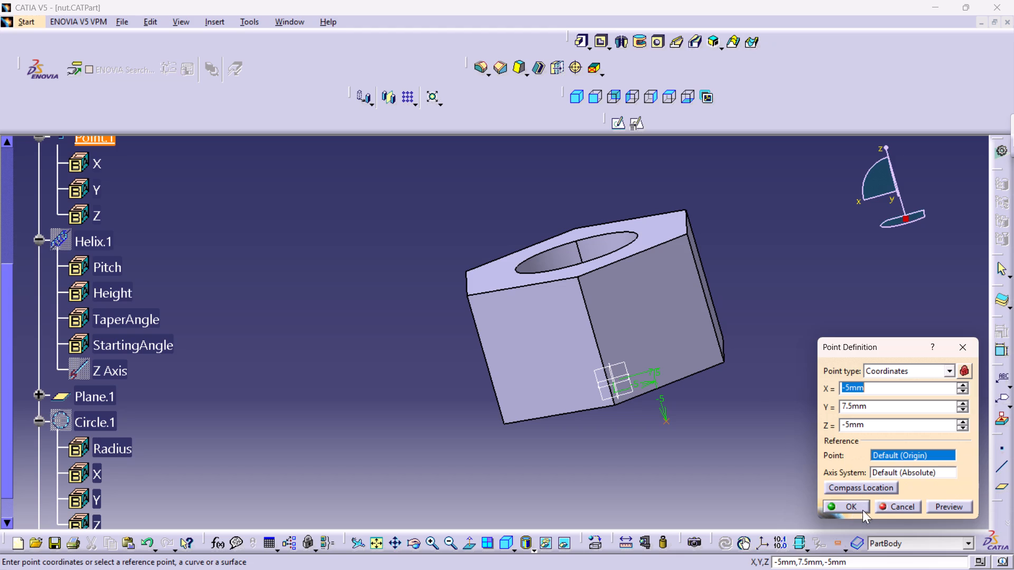
{"action": "right_click", "coordinate": [667, 419]}
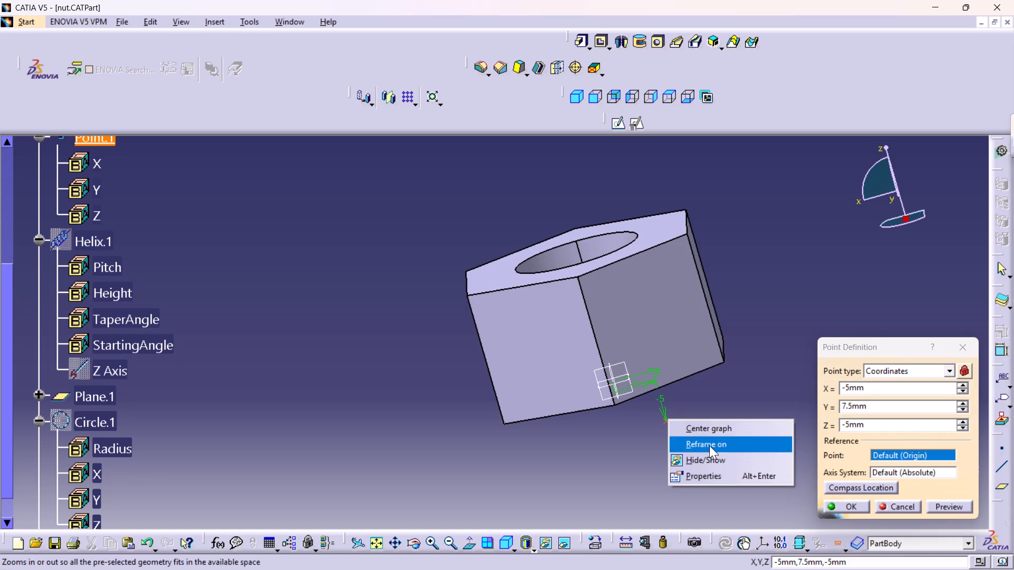
{"action": "left_click", "coordinate": [731, 401]}
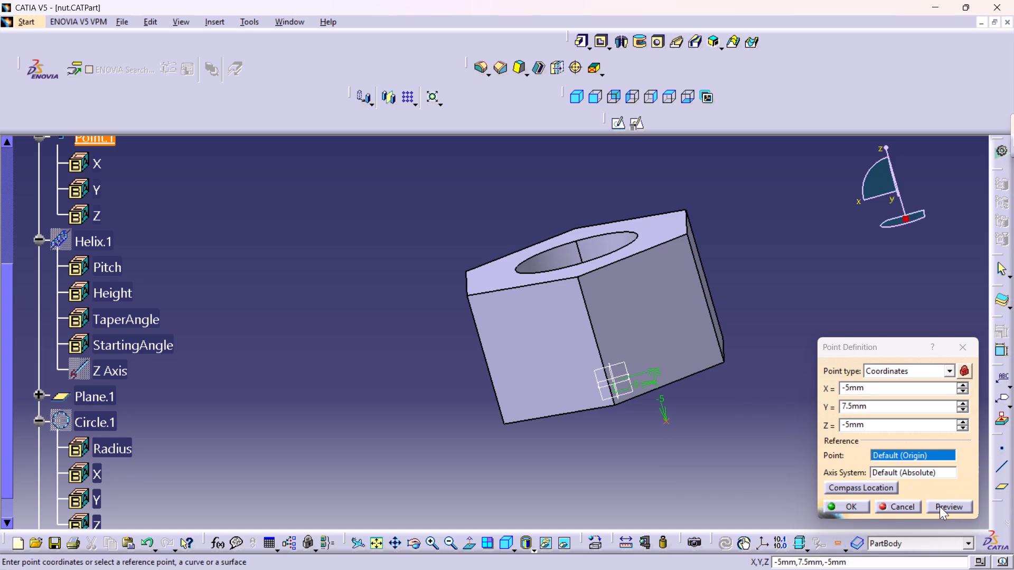
{"action": "left_click", "coordinate": [894, 498]}
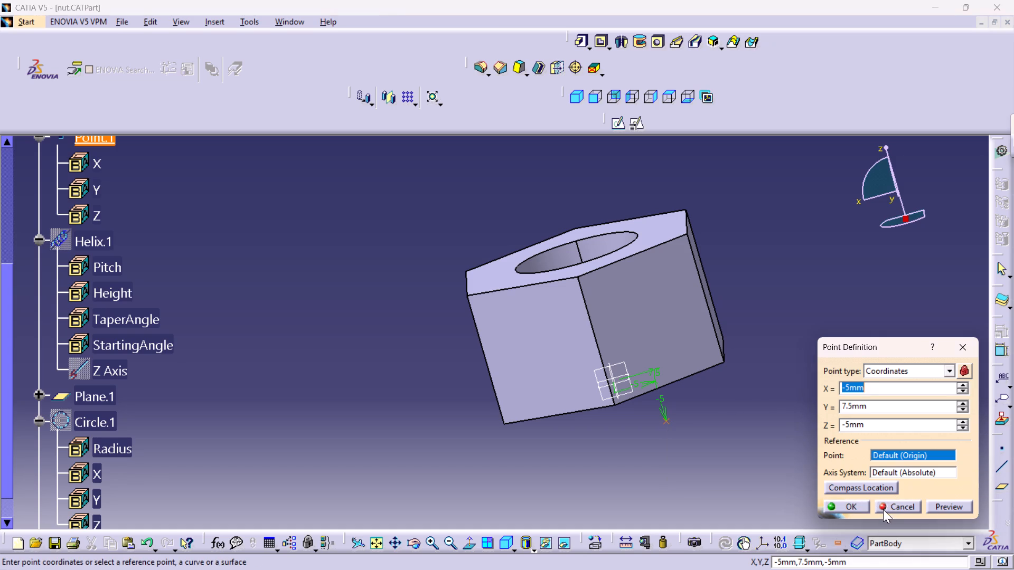
{"action": "left_click", "coordinate": [889, 504]}
Undo the radius change on Circle.1 and the helical Slot cut.
{"action": "key", "text": "ctrl+z"}
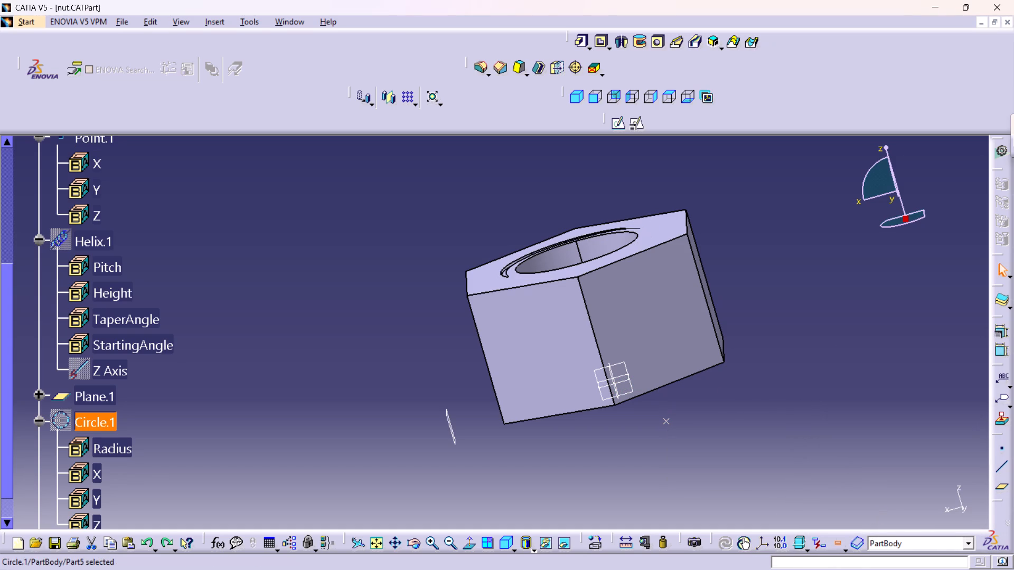
{"action": "key", "text": "ctrl+z"}
{"action": "key", "text": "ctrl+z"}
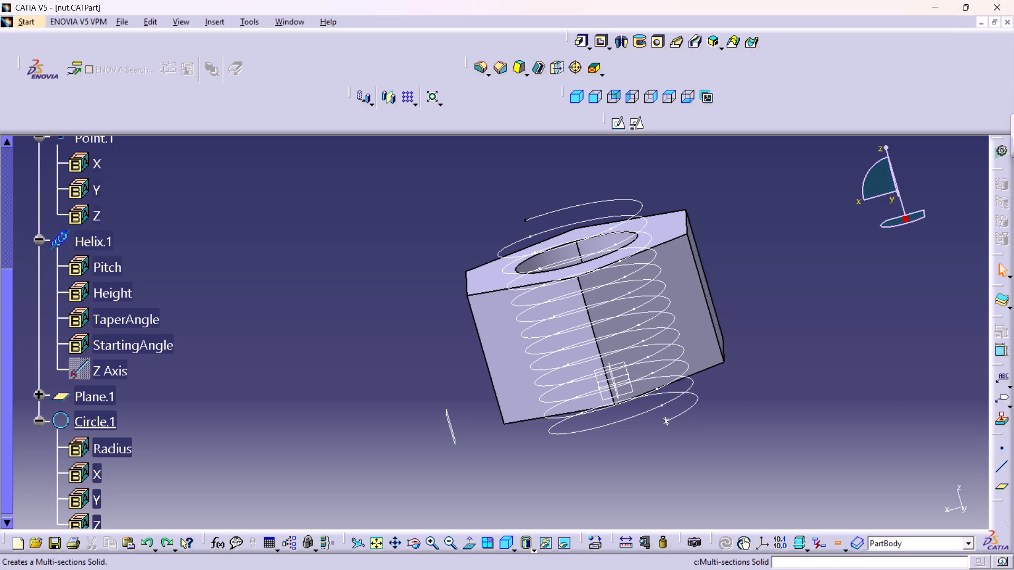
Examine how Helix.1 sits around the nut's hole from several viewing angles, including along the hole axis.
{"action": "middle_click_drag", "start_coordinate": [755, 300], "coordinate": [571, 163]}
{"action": "right_click_drag", "start_coordinate": [754, 321], "coordinate": [571, 163]}
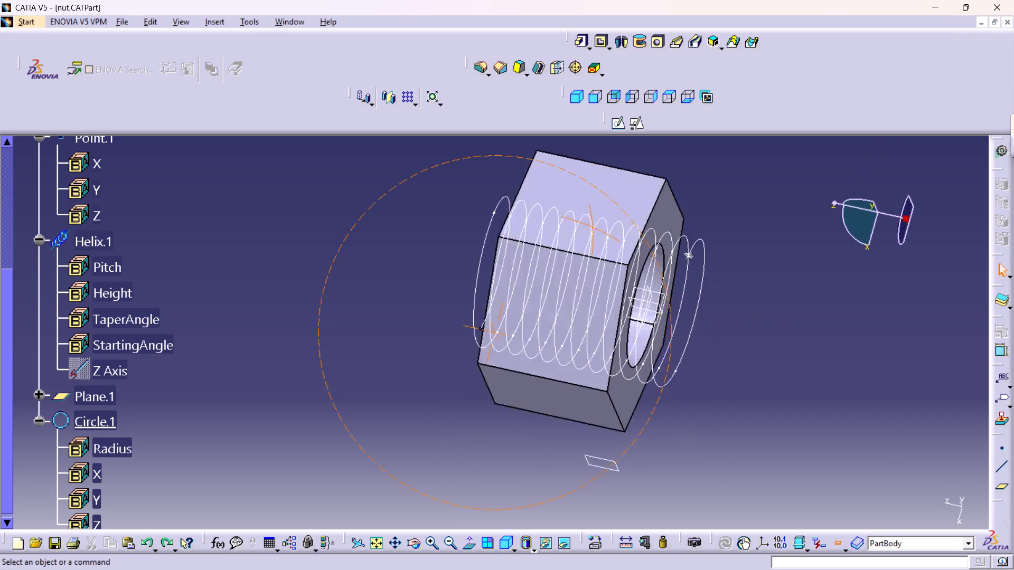
{"action": "middle_click_drag", "start_coordinate": [571, 163], "coordinate": [492, 189]}
{"action": "right_click_drag", "start_coordinate": [571, 163], "coordinate": [492, 189]}
{"action": "middle_click_drag", "start_coordinate": [684, 261], "coordinate": [589, 261]}
{"action": "right_click_drag", "start_coordinate": [677, 269], "coordinate": [589, 261]}
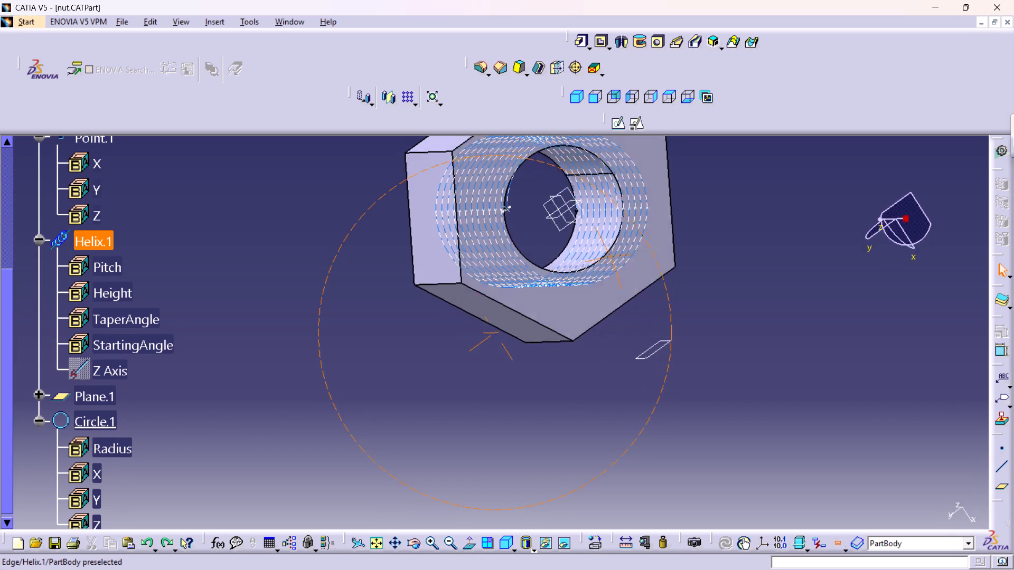
{"action": "middle_click_drag", "start_coordinate": [589, 261], "coordinate": [528, 258]}
{"action": "right_click_drag", "start_coordinate": [589, 261], "coordinate": [528, 258]}
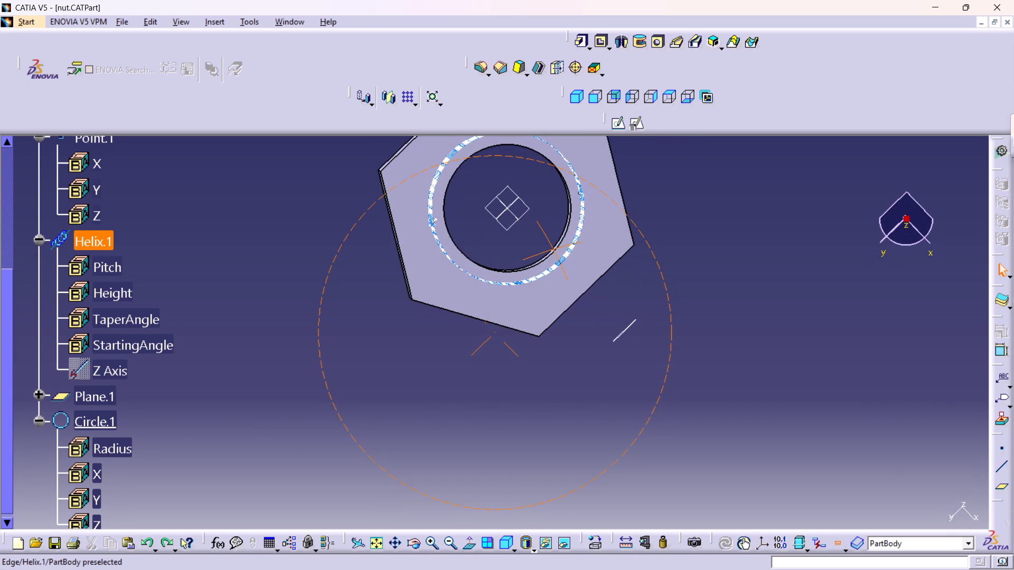
{"action": "right_click_drag", "start_coordinate": [528, 258], "coordinate": [525, 255]}
{"action": "middle_click_drag", "start_coordinate": [528, 258], "coordinate": [525, 255]}
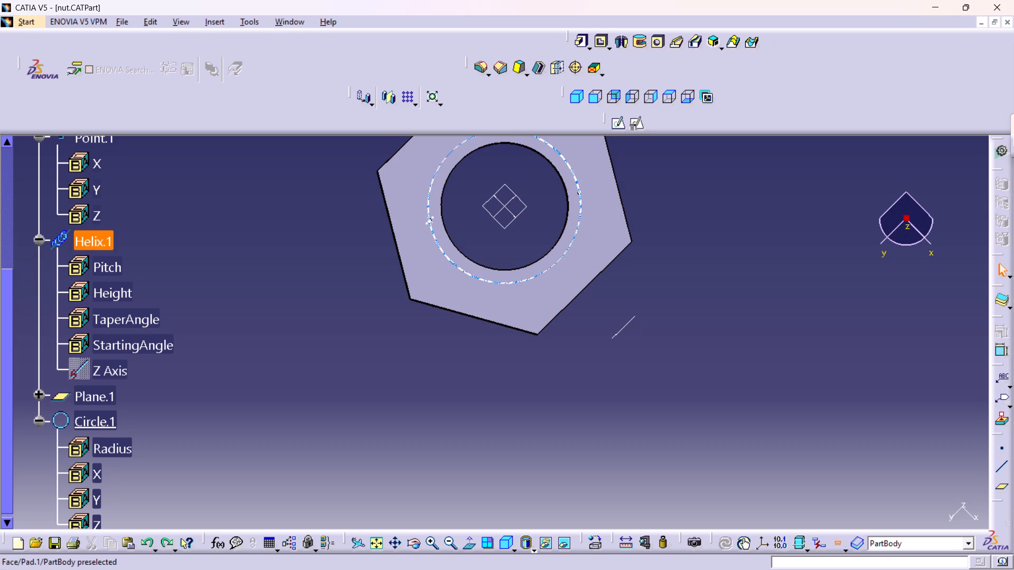
{"action": "middle_click_drag", "start_coordinate": [551, 274], "coordinate": [540, 384]}
{"action": "right_click_drag", "start_coordinate": [551, 287], "coordinate": [540, 384]}
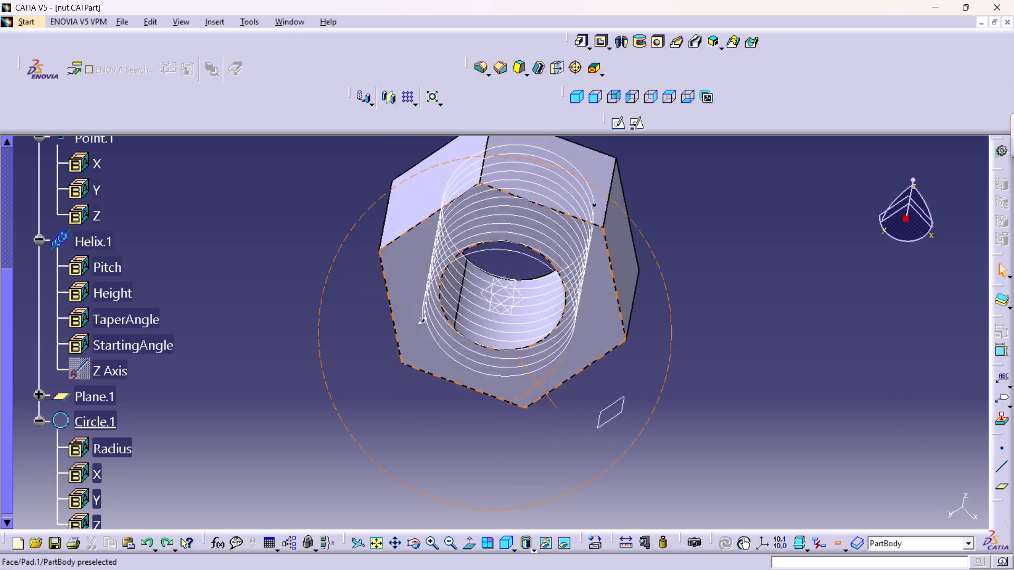
{"action": "middle_click_drag", "start_coordinate": [540, 384], "coordinate": [531, 287]}
{"action": "right_click_drag", "start_coordinate": [540, 384], "coordinate": [531, 287]}
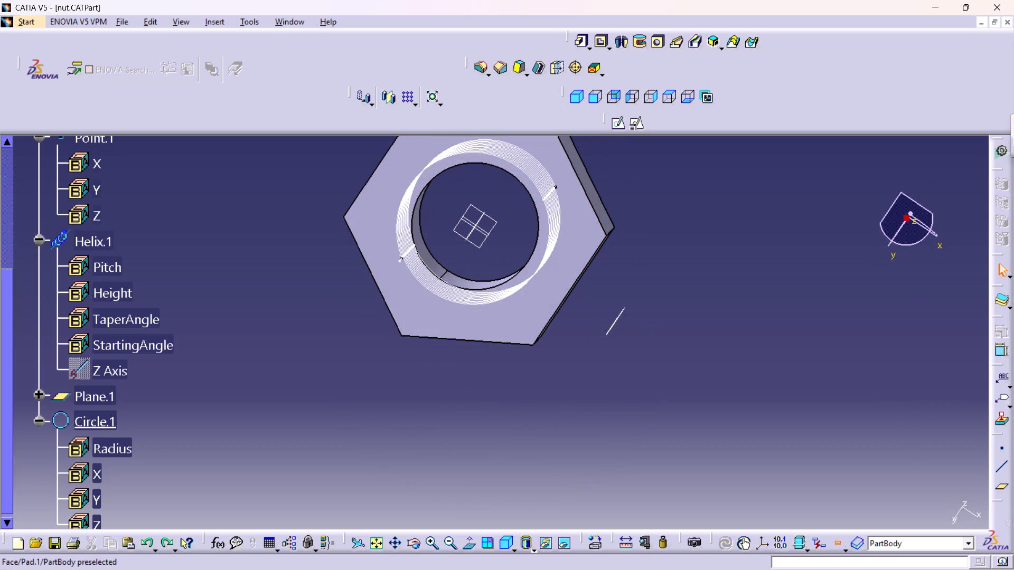
Delete the profile circle, Circle.1, and the reference plane, Plane.1.
{"action": "scroll", "coordinate": [129, 366], "scroll_direction": "down", "scroll_amount": 3}
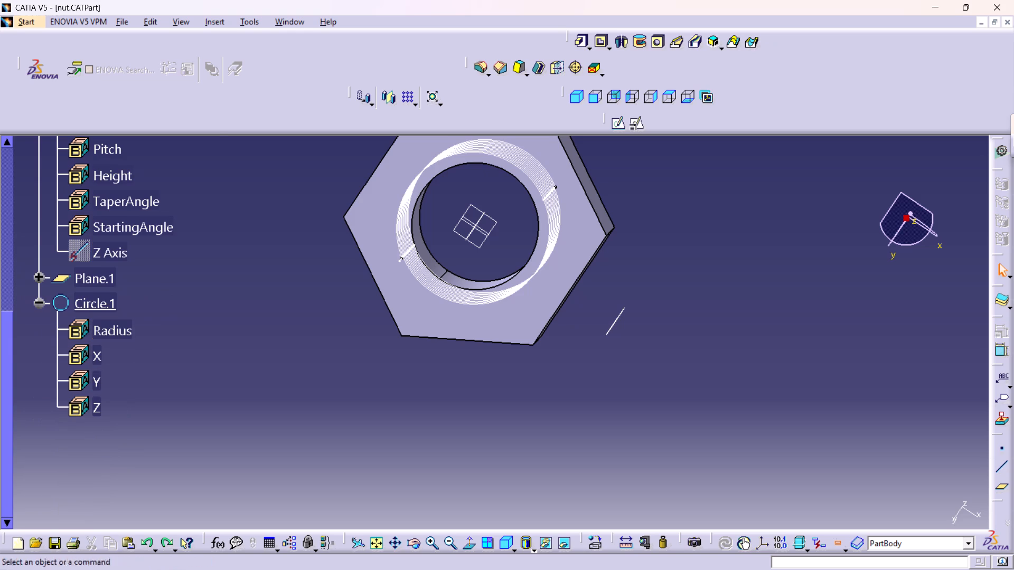
{"action": "right_click", "coordinate": [89, 303]}
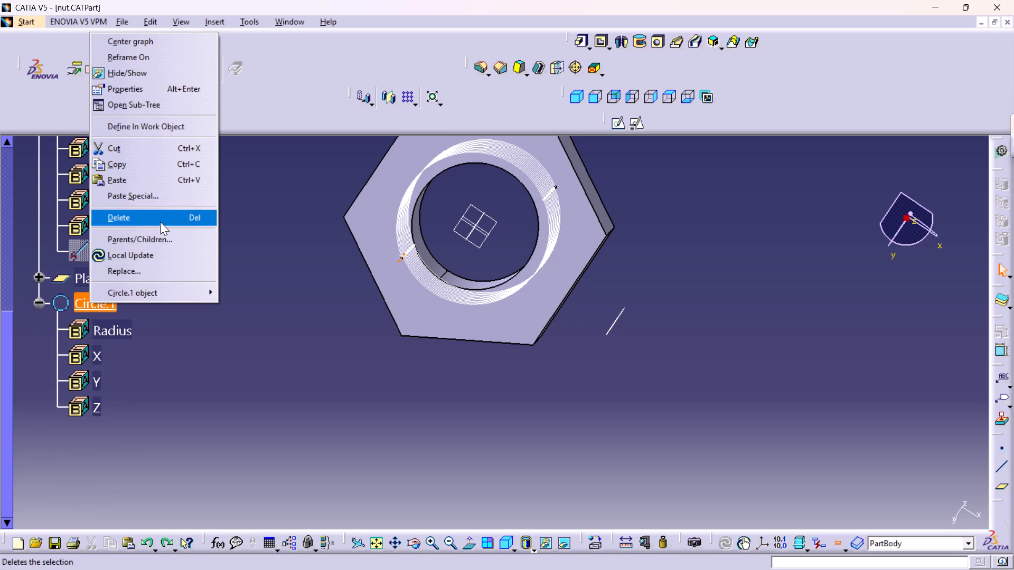
{"action": "left_click", "coordinate": [160, 222]}
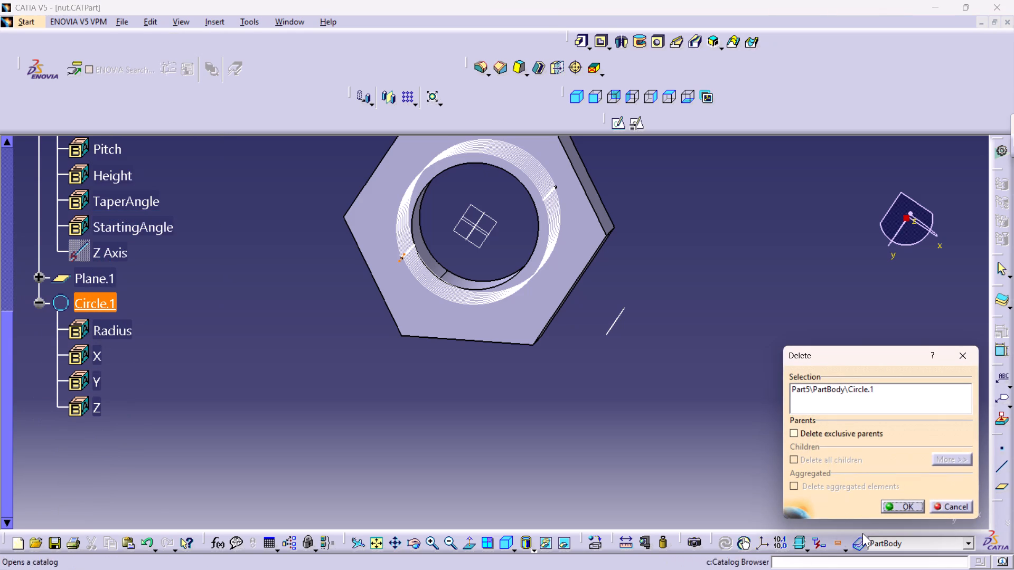
{"action": "left_click", "coordinate": [913, 505]}
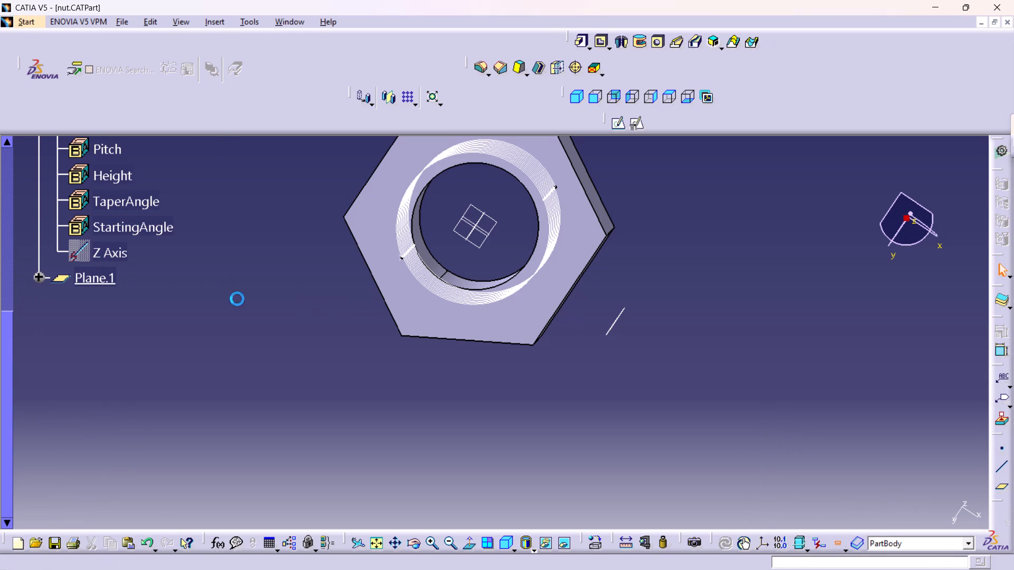
{"action": "right_click", "coordinate": [94, 271]}
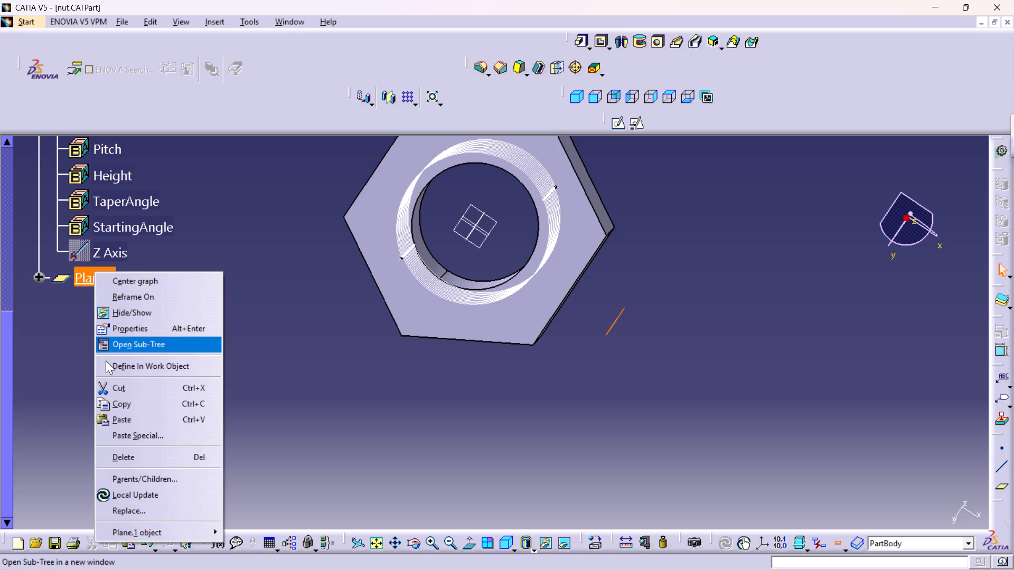
{"action": "left_click", "coordinate": [161, 461]}
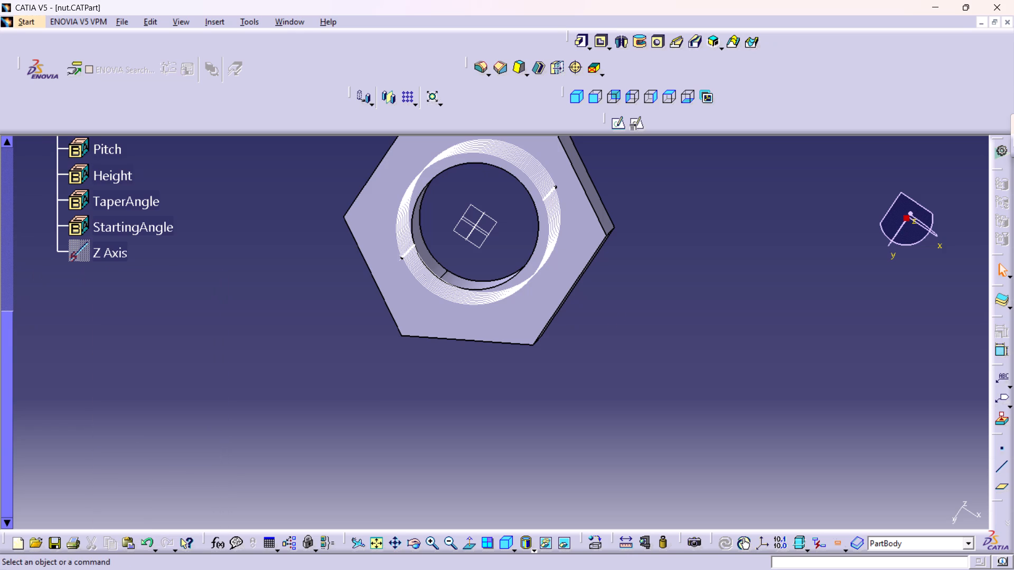
Delete Helix.1 together with its aggregated elements.
{"action": "scroll", "coordinate": [116, 231], "scroll_direction": "up", "scroll_amount": 3}
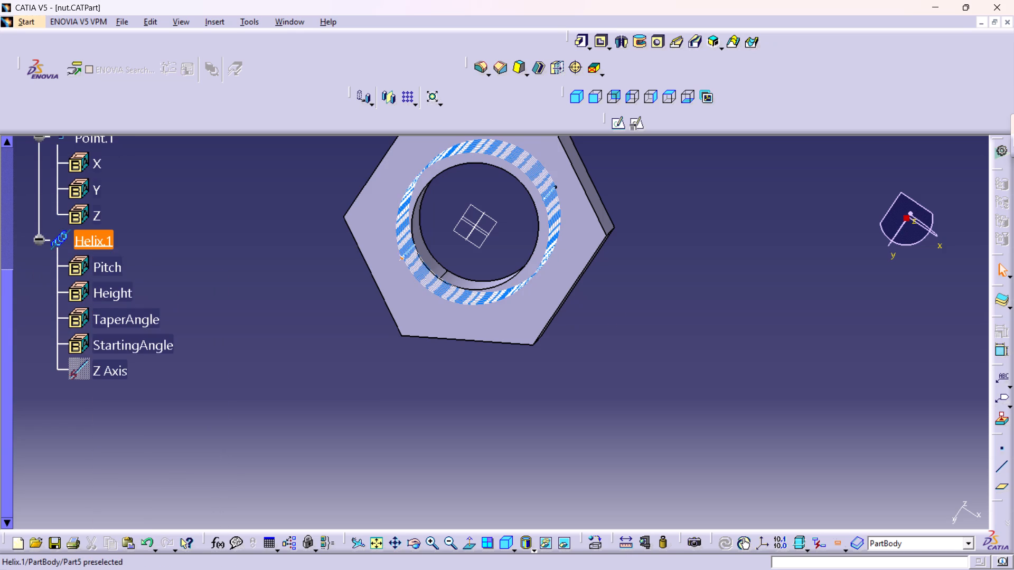
{"action": "right_click", "coordinate": [93, 243]}
{"action": "left_click", "coordinate": [152, 426]}
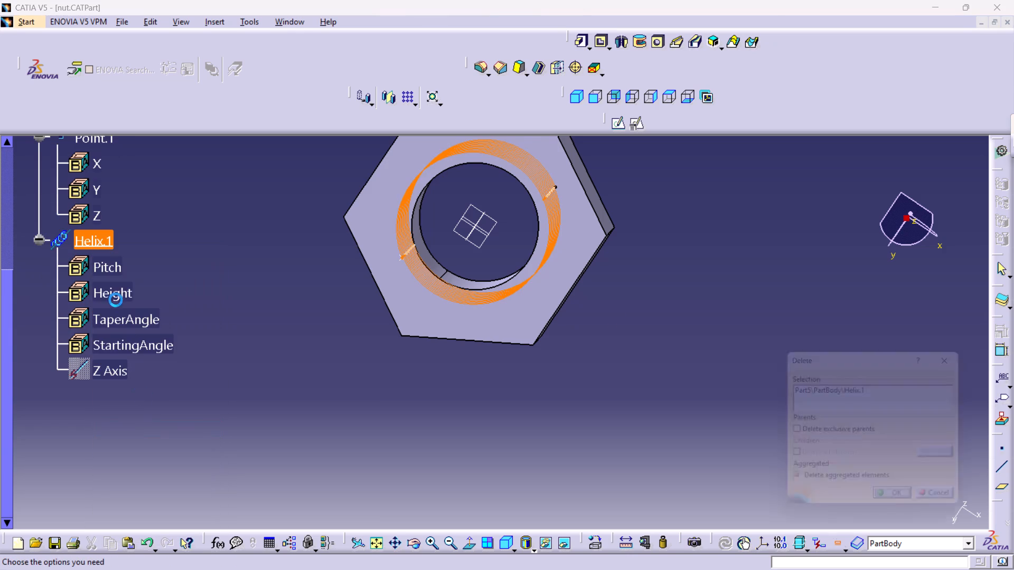
{"action": "left_click", "coordinate": [907, 496]}
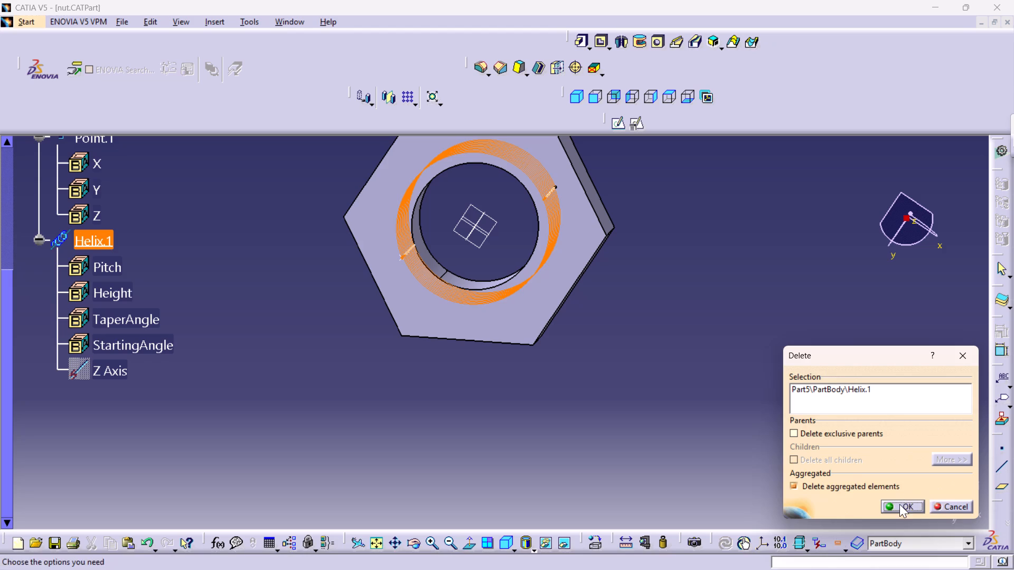
{"action": "left_click", "coordinate": [899, 505]}
Open the definition of Point.1 and examine its offsets from the hole centre, closing it without changes.
{"action": "scroll", "coordinate": [326, 367], "scroll_direction": "up", "scroll_amount": 1}
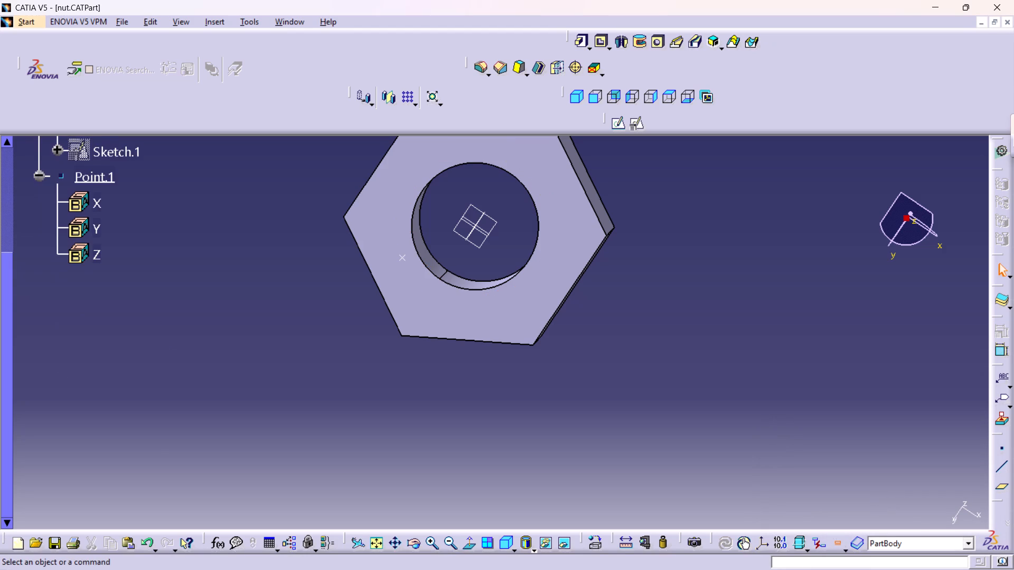
{"action": "scroll", "coordinate": [117, 328], "scroll_direction": "up", "scroll_amount": 1}
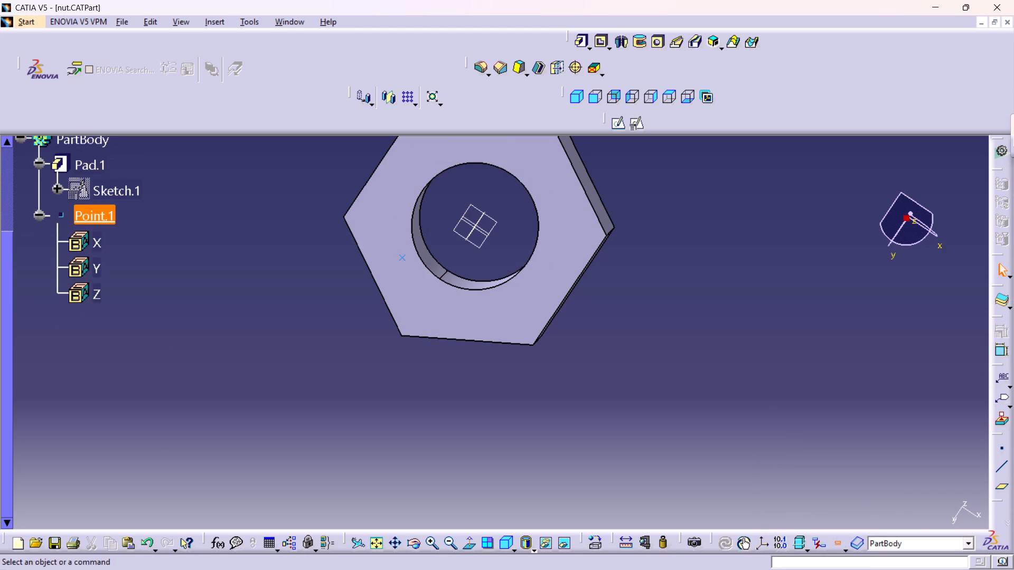
{"action": "double_click", "coordinate": [95, 223]}
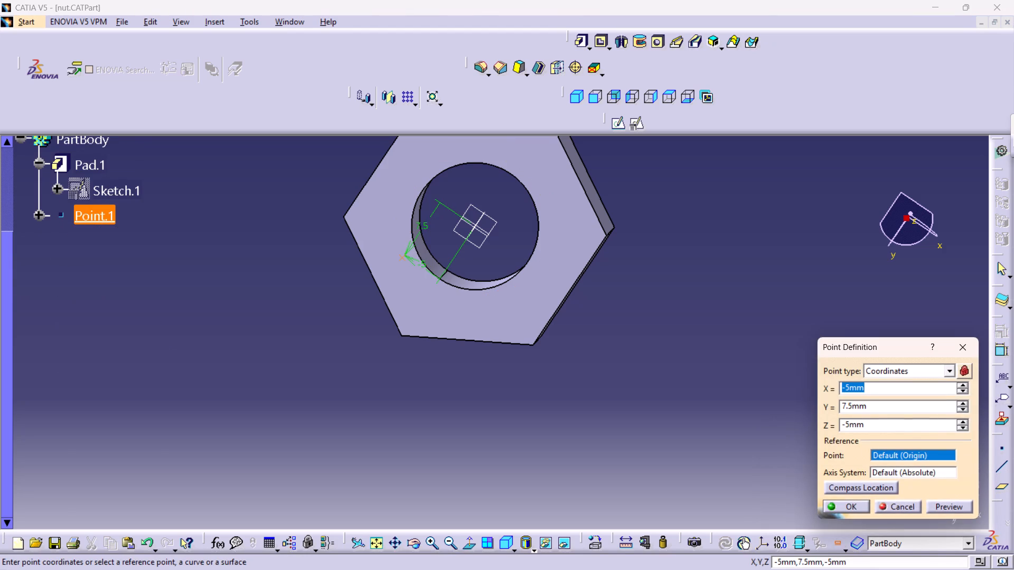
{"action": "middle_click_drag", "start_coordinate": [550, 302], "coordinate": [591, 252]}
{"action": "right_click_drag", "start_coordinate": [592, 278], "coordinate": [591, 252]}
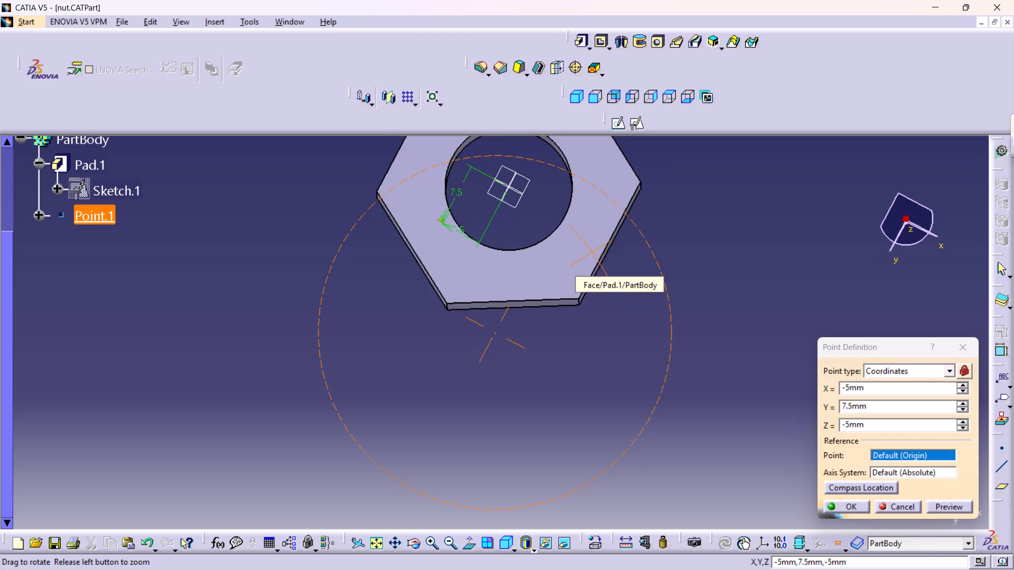
{"action": "middle_click_drag", "start_coordinate": [591, 252], "coordinate": [585, 254]}
{"action": "right_click_drag", "start_coordinate": [591, 252], "coordinate": [585, 254]}
{"action": "double_click", "coordinate": [452, 197]}
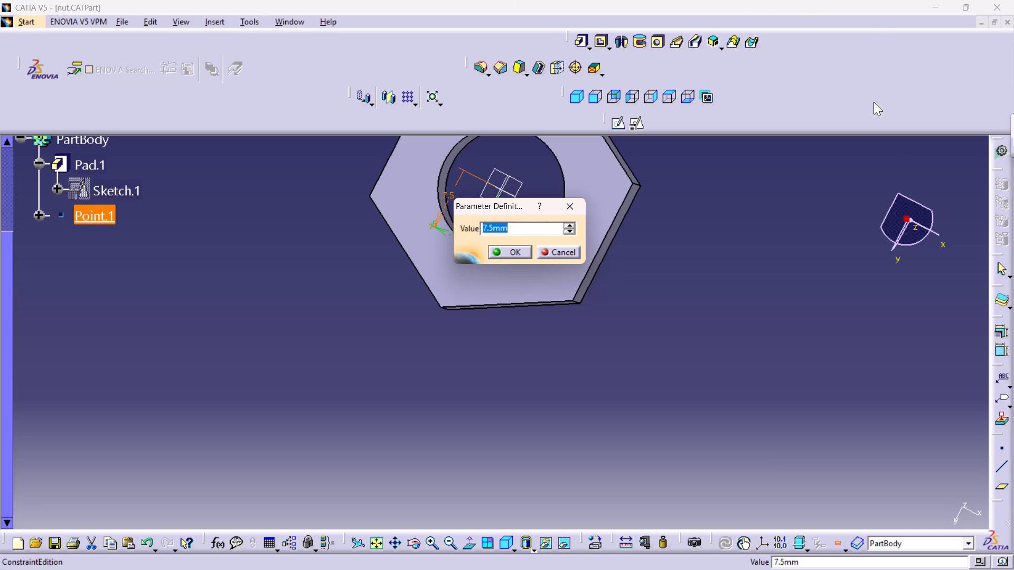
{"action": "left_click", "coordinate": [569, 203]}
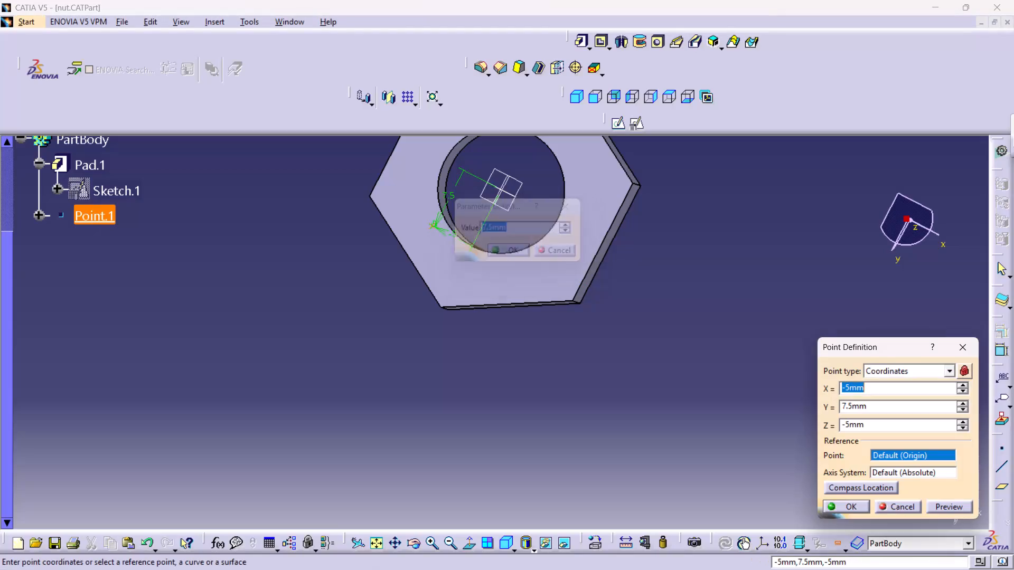
{"action": "left_click", "coordinate": [623, 326]}
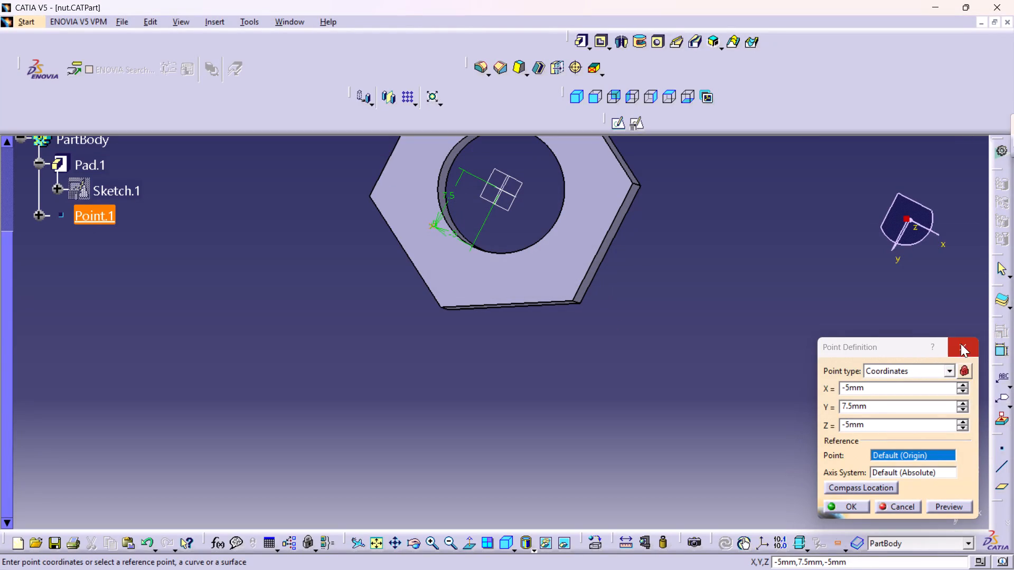
{"action": "left_click", "coordinate": [960, 345]}
Measure the radius of the hole's circular edge on Pad.1 with Measure Item, without keeping the measure.
{"action": "left_click", "coordinate": [646, 545]}
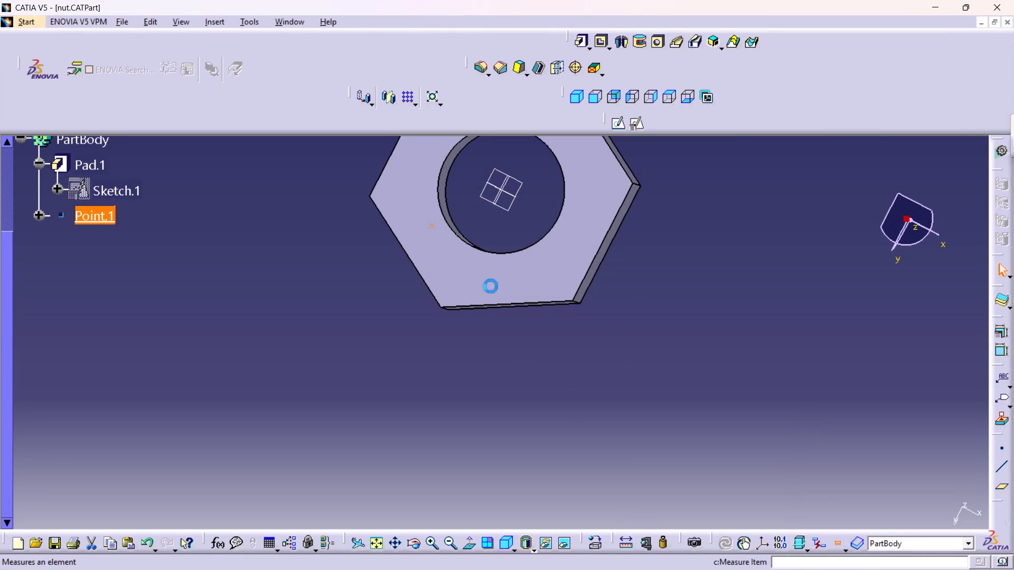
{"action": "left_click", "coordinate": [443, 198]}
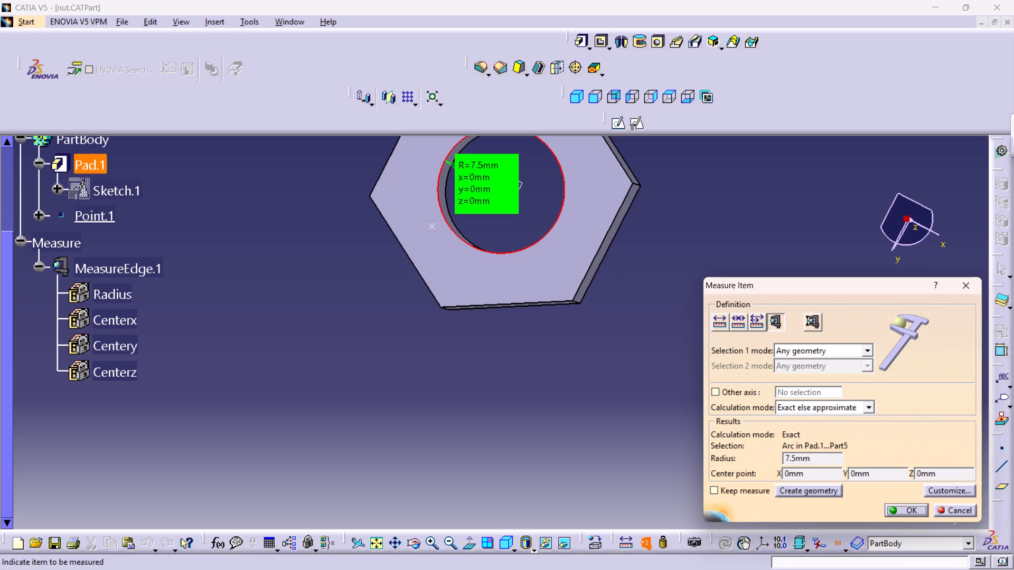
{"action": "middle_click_drag", "start_coordinate": [444, 384], "coordinate": [458, 401]}
{"action": "right_click_drag", "start_coordinate": [444, 384], "coordinate": [458, 401]}
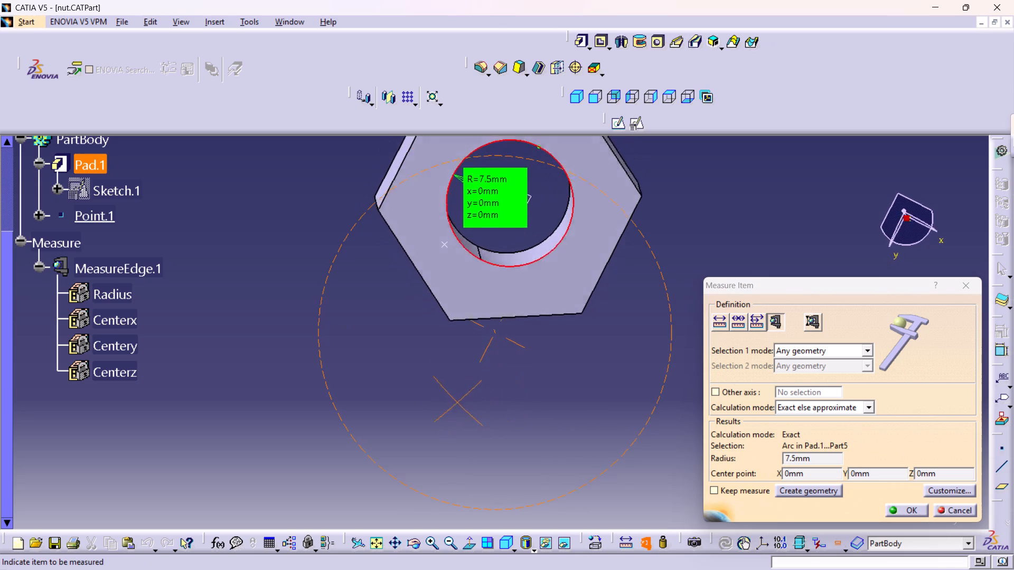
{"action": "middle_click_drag", "start_coordinate": [458, 401], "coordinate": [454, 391]}
{"action": "right_click_drag", "start_coordinate": [458, 401], "coordinate": [454, 391]}
{"action": "middle_click_drag", "start_coordinate": [454, 391], "coordinate": [455, 359]}
{"action": "right_click", "coordinate": [454, 391]}
{"action": "middle_click_drag", "start_coordinate": [456, 350], "coordinate": [475, 409]}
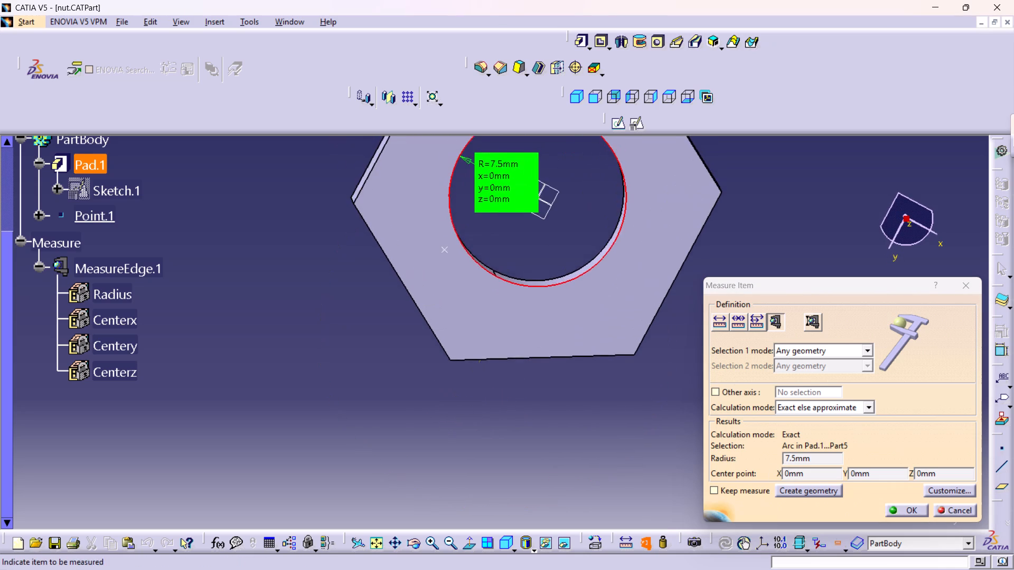
{"action": "middle_click_drag", "start_coordinate": [475, 409], "coordinate": [457, 389]}
{"action": "right_click_drag", "start_coordinate": [468, 406], "coordinate": [458, 398]}
{"action": "middle_click_drag", "start_coordinate": [461, 371], "coordinate": [456, 391]}
{"action": "scroll", "coordinate": [461, 371], "scroll_direction": "down", "scroll_amount": 1}
{"action": "right_click", "coordinate": [452, 412]}
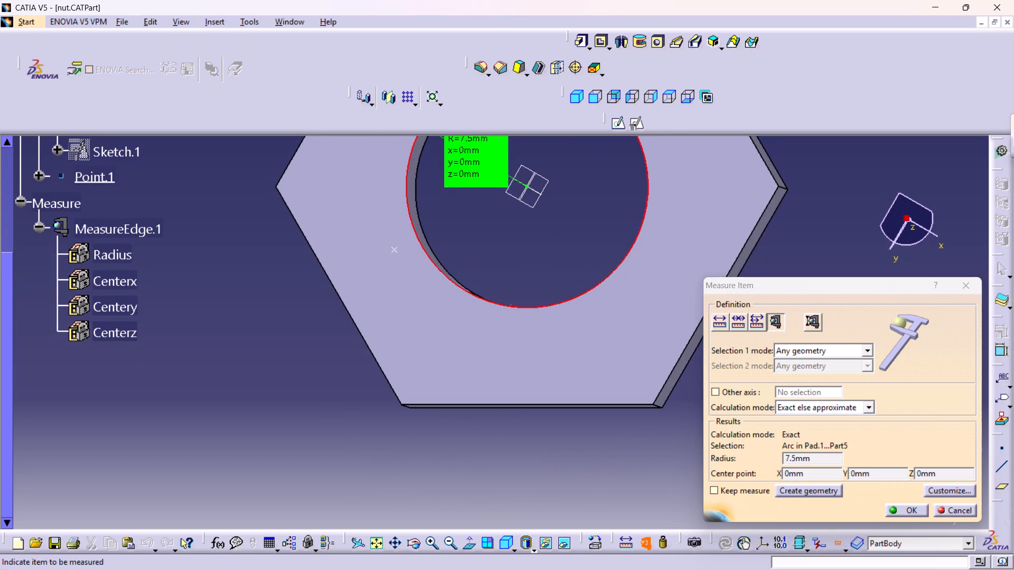
{"action": "middle_click_drag", "start_coordinate": [458, 391], "coordinate": [458, 433]}
{"action": "scroll", "coordinate": [458, 398], "scroll_direction": "down", "scroll_amount": 1}
{"action": "left_click", "coordinate": [968, 292]}
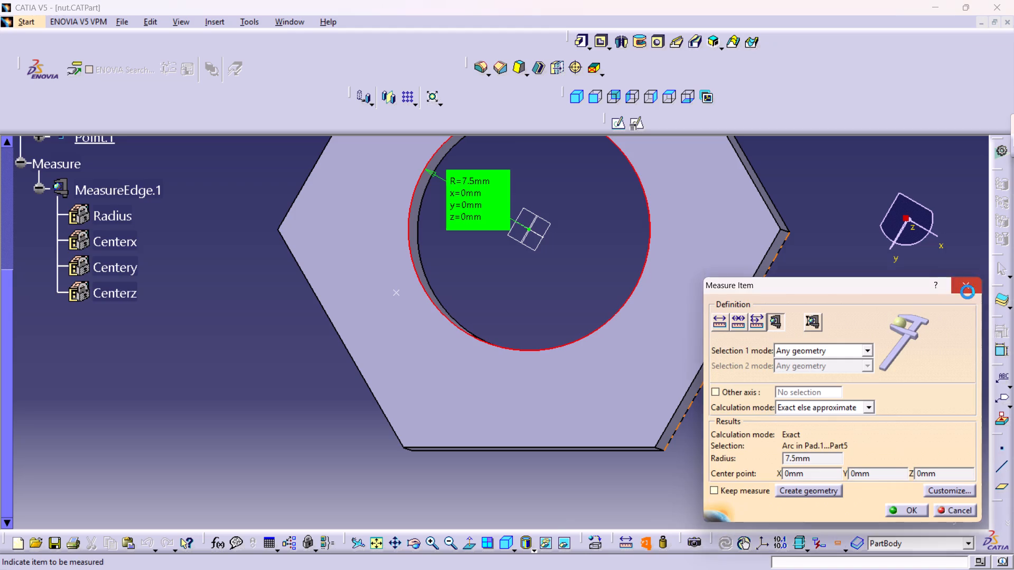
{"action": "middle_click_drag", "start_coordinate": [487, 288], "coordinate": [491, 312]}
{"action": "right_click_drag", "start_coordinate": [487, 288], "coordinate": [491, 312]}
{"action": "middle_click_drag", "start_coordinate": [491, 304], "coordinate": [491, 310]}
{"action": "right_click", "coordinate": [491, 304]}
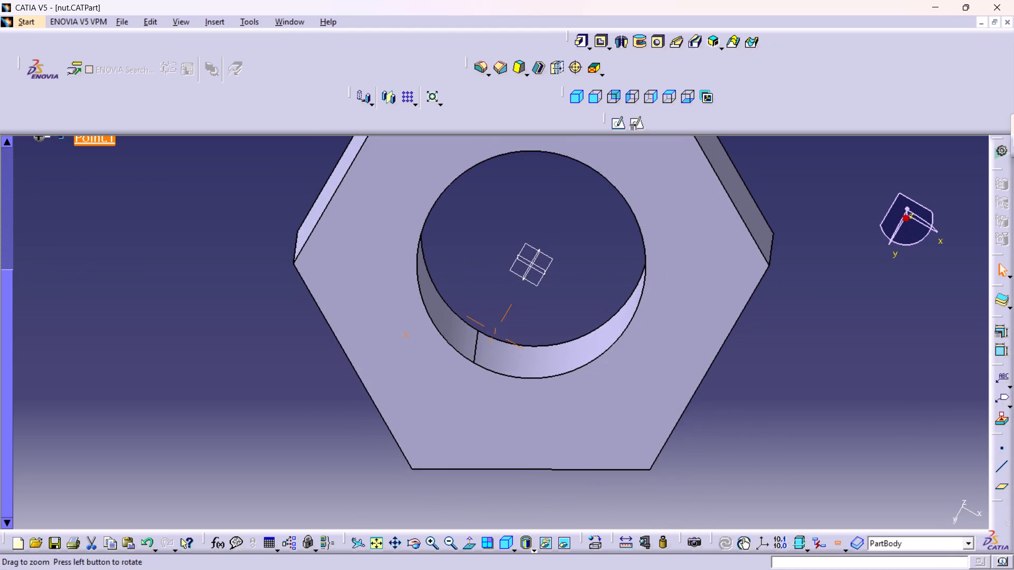
Open the definition of Point.1 and examine its position relative to the hole edge, closing it without changes.
{"action": "middle_click_drag", "start_coordinate": [491, 310], "coordinate": [491, 310]}
{"action": "double_click", "coordinate": [101, 137]}
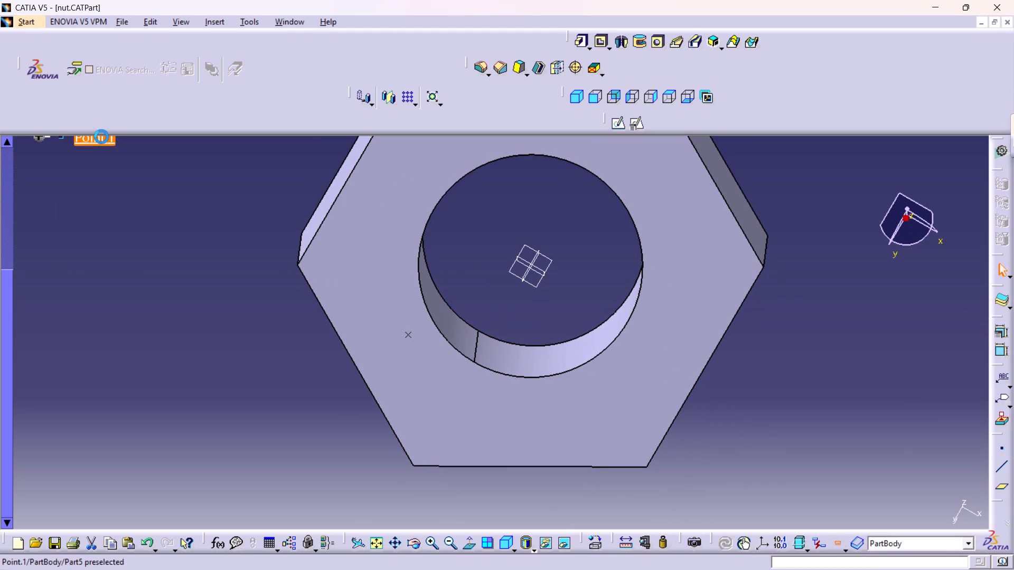
{"action": "middle_click_drag", "start_coordinate": [444, 350], "coordinate": [442, 337]}
{"action": "right_click_drag", "start_coordinate": [444, 350], "coordinate": [442, 337]}
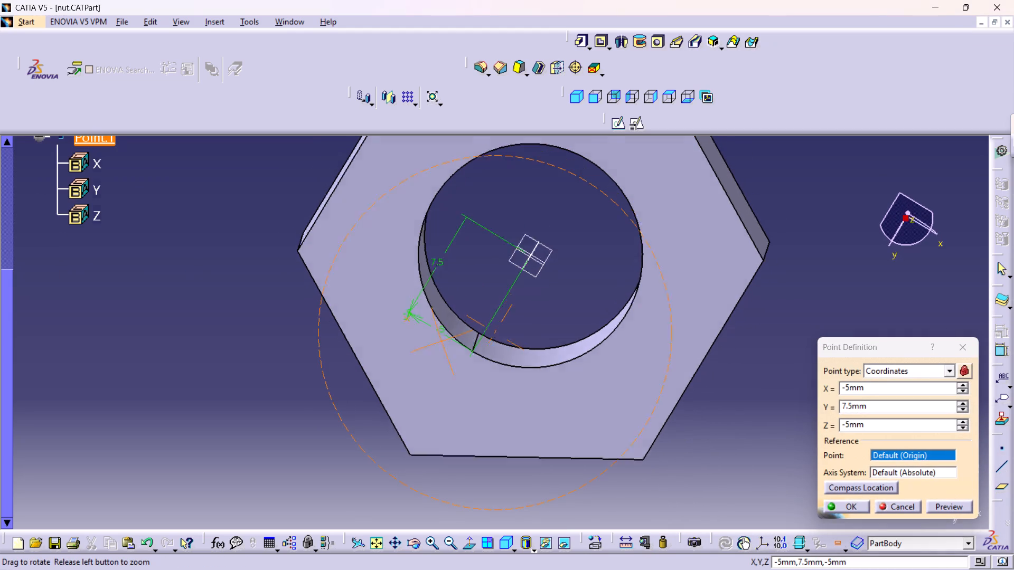
{"action": "right_click_drag", "start_coordinate": [442, 337], "coordinate": [467, 298]}
{"action": "middle_click_drag", "start_coordinate": [442, 337], "coordinate": [454, 337]}
{"action": "right_click_drag", "start_coordinate": [491, 306], "coordinate": [454, 337]}
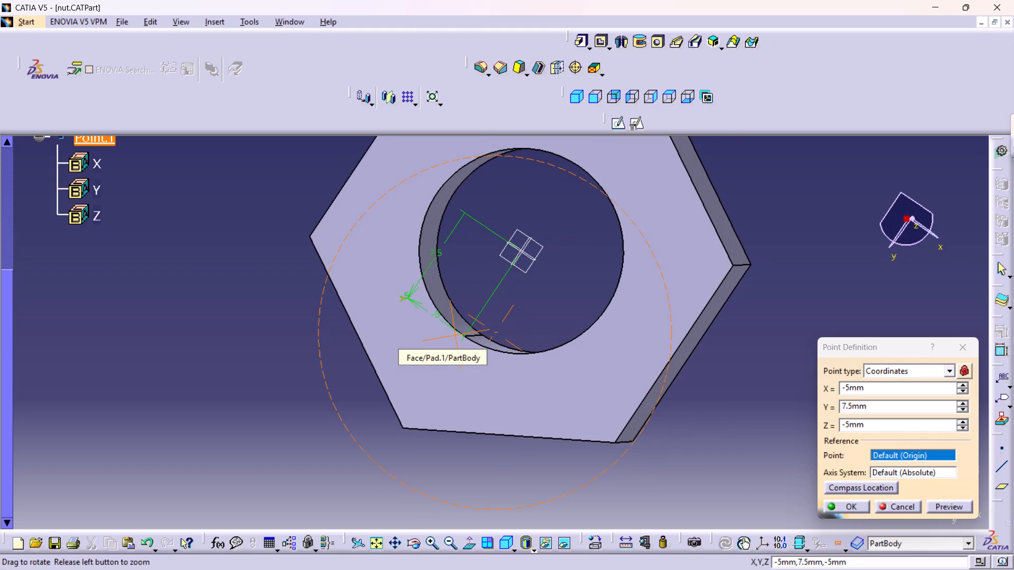
{"action": "right_click_drag", "start_coordinate": [454, 337], "coordinate": [477, 321]}
{"action": "middle_click_drag", "start_coordinate": [454, 337], "coordinate": [477, 321]}
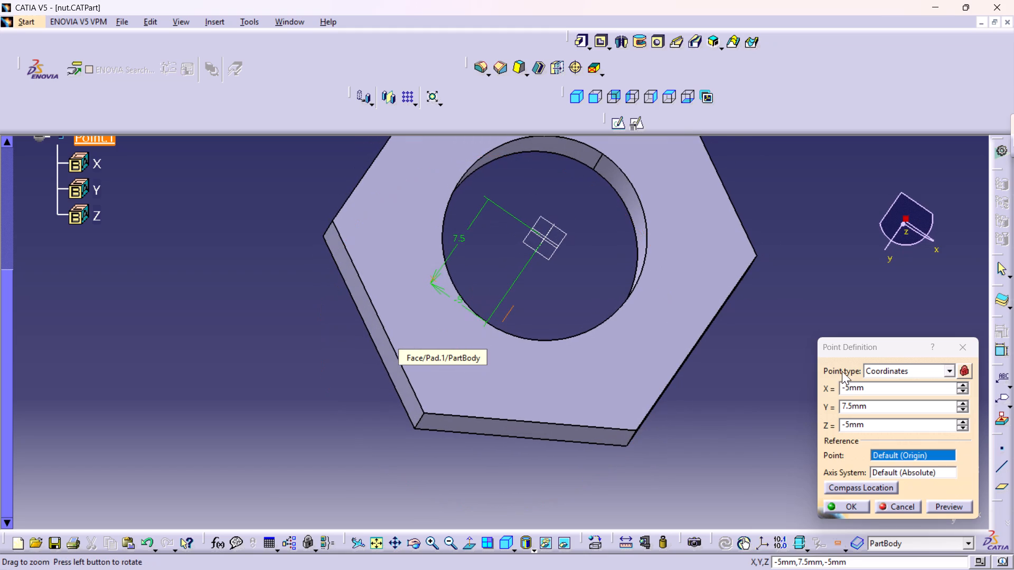
{"action": "left_click", "coordinate": [965, 343]}
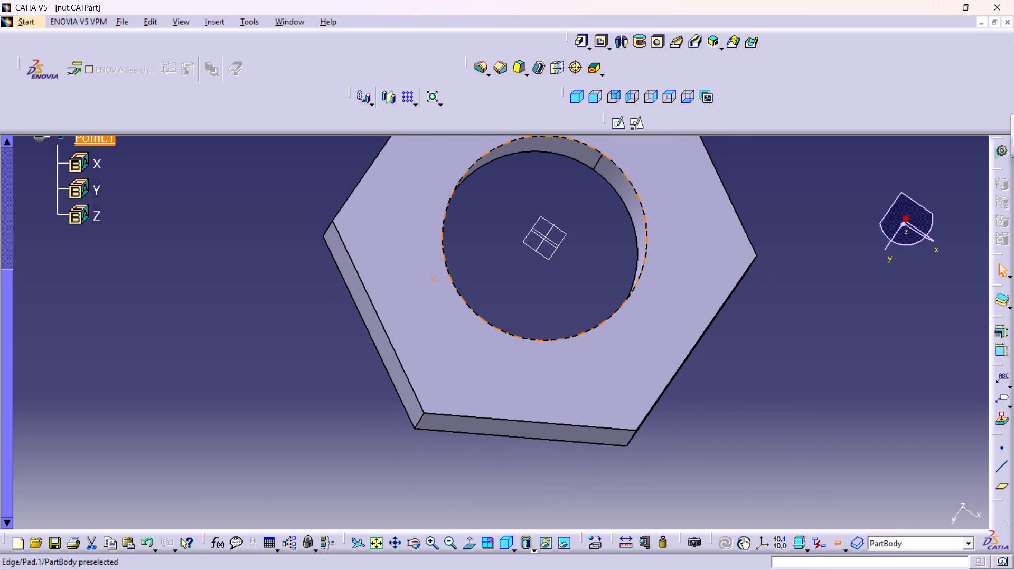
Delete Point.1 from the part body.
{"action": "right_click", "coordinate": [113, 143]}
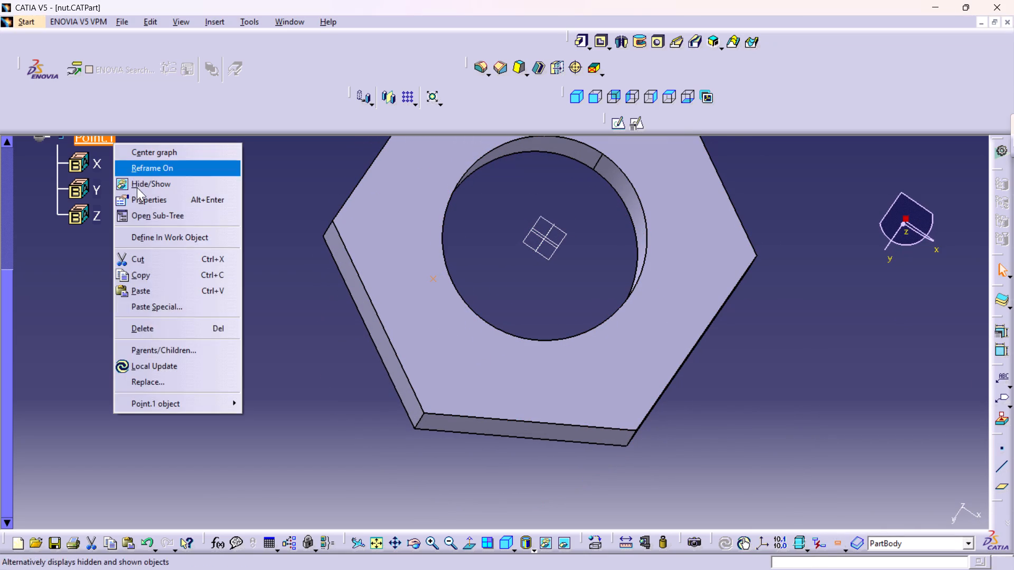
{"action": "left_click", "coordinate": [175, 328]}
Open a new sketch on the nut's bottom hexagonal face, the end lying at the origin planes.
{"action": "middle_click_drag", "start_coordinate": [616, 277], "coordinate": [540, 351]}
{"action": "right_click_drag", "start_coordinate": [616, 277], "coordinate": [540, 351]}
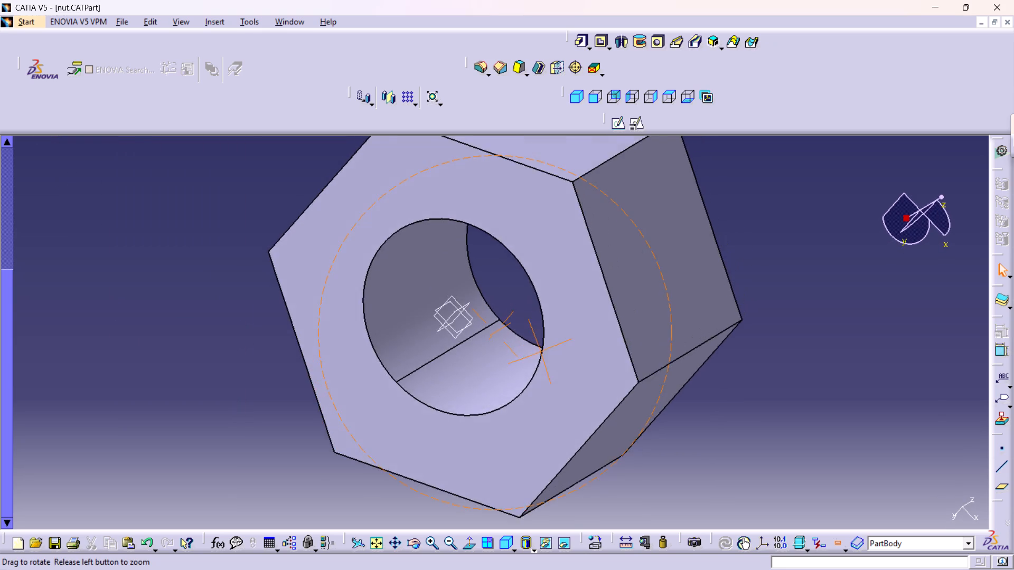
{"action": "right_click_drag", "start_coordinate": [540, 351], "coordinate": [539, 355]}
{"action": "middle_click_drag", "start_coordinate": [540, 351], "coordinate": [646, 339]}
{"action": "scroll", "coordinate": [593, 348], "scroll_direction": "down", "scroll_amount": 1}
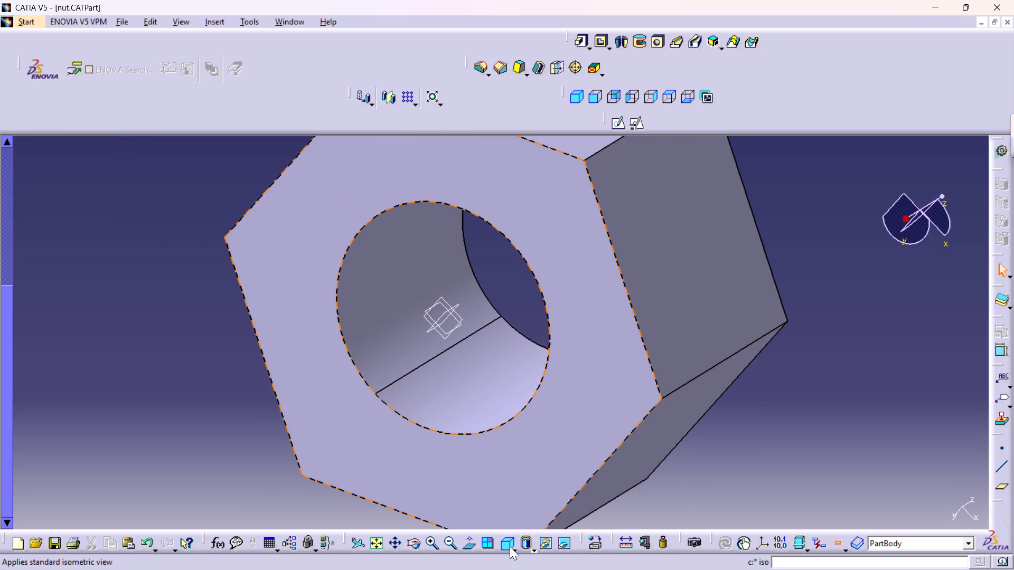
{"action": "left_click", "coordinate": [510, 546]}
{"action": "middle_click_drag", "start_coordinate": [574, 443], "coordinate": [565, 435]}
{"action": "right_click_drag", "start_coordinate": [574, 443], "coordinate": [565, 435]}
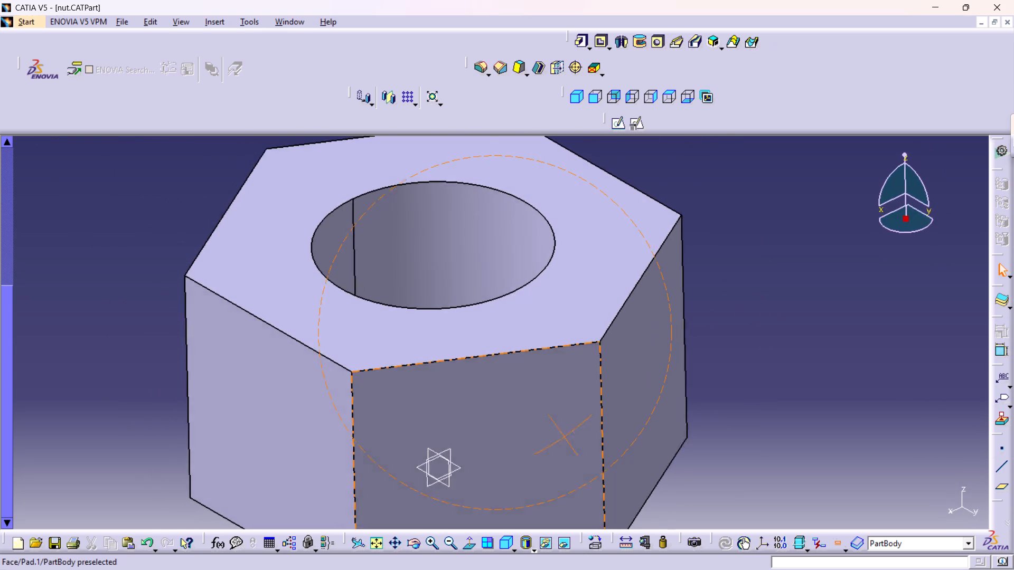
{"action": "right_click_drag", "start_coordinate": [565, 435], "coordinate": [551, 172]}
{"action": "middle_click_drag", "start_coordinate": [565, 435], "coordinate": [551, 172]}
{"action": "left_click", "coordinate": [605, 340]}
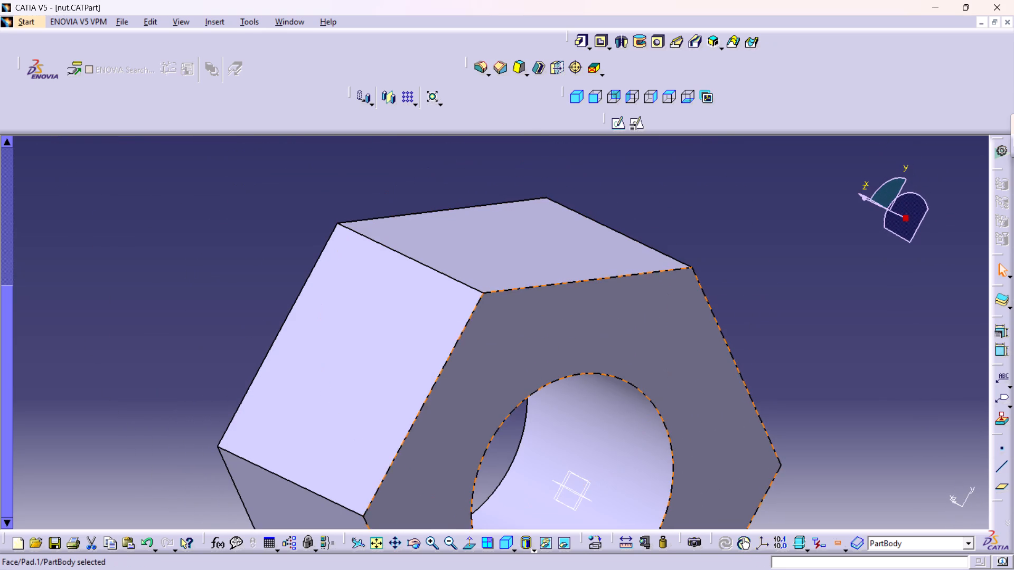
{"action": "left_click", "coordinate": [622, 122]}
{"action": "middle_click_drag", "start_coordinate": [508, 228], "coordinate": [519, 260]}
{"action": "right_click", "coordinate": [508, 228]}
{"action": "scroll", "coordinate": [519, 260], "scroll_direction": "up", "scroll_amount": 1}
Add a point on the sketch's horizontal axis, make it coincident with the hole's circular edge, and finish the sketch.
{"action": "left_click", "coordinate": [586, 98]}
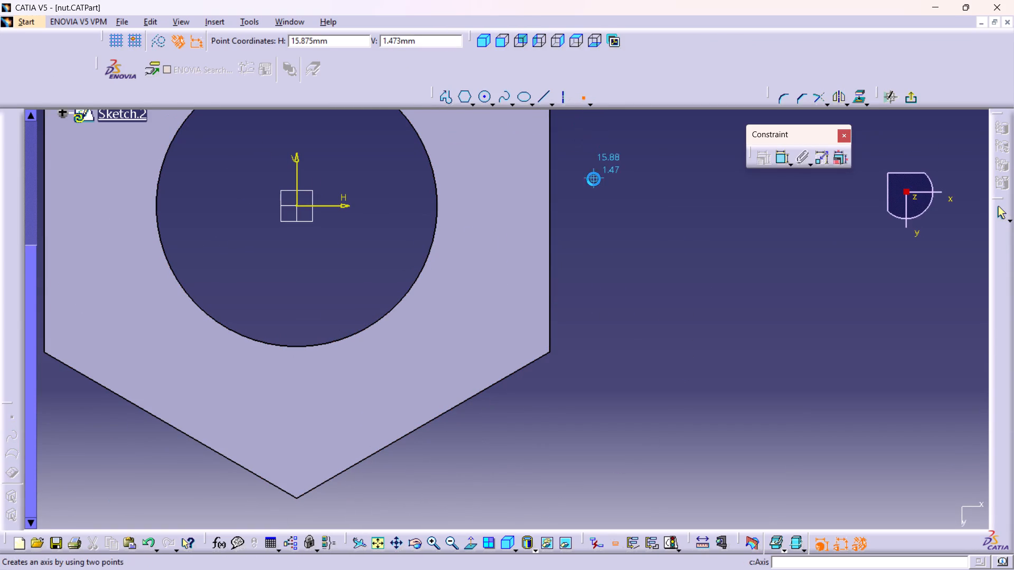
{"action": "left_click", "coordinate": [605, 205]}
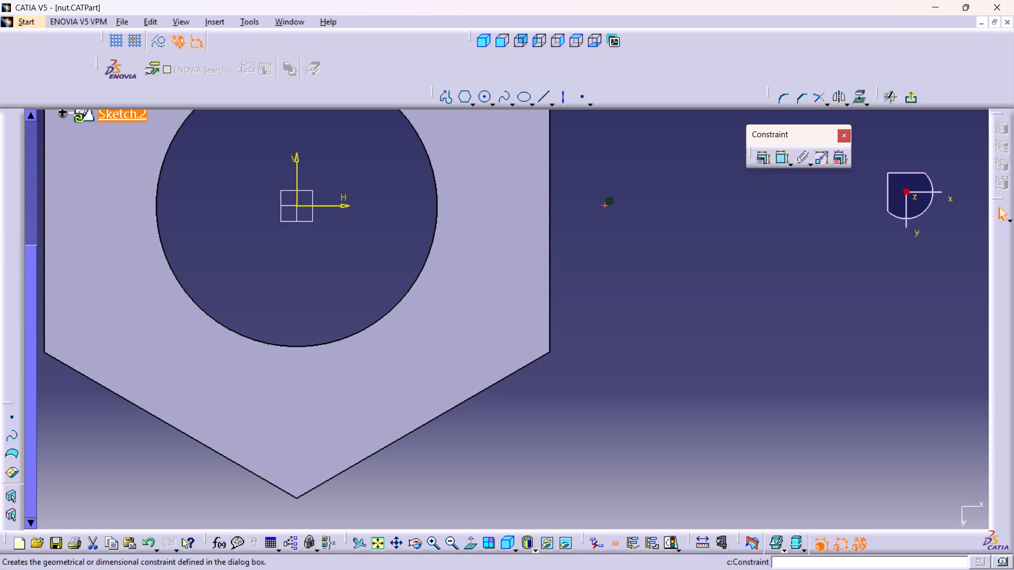
{"action": "double_click", "coordinate": [786, 156]}
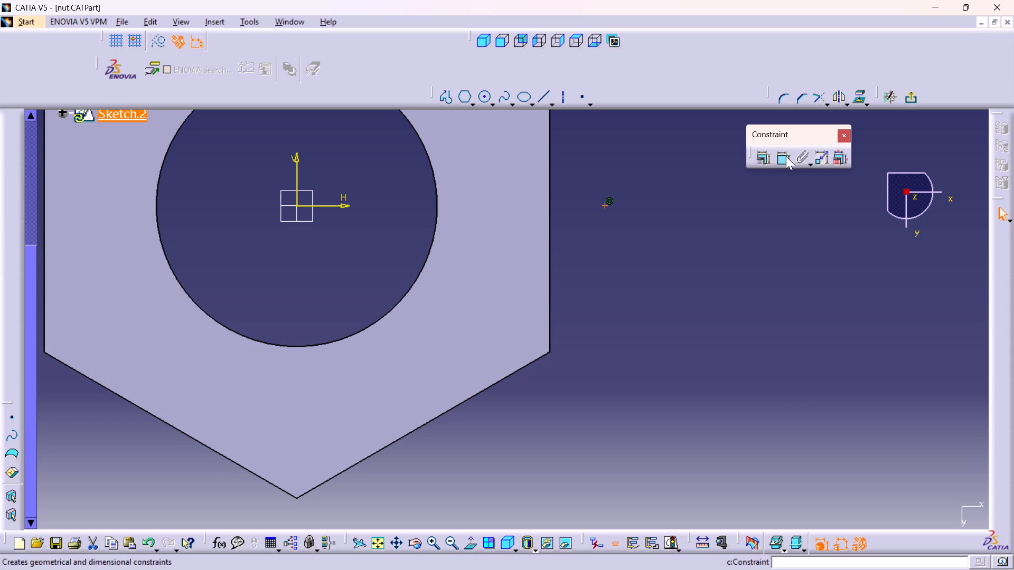
{"action": "left_click", "coordinate": [439, 203]}
{"action": "right_click", "coordinate": [567, 158]}
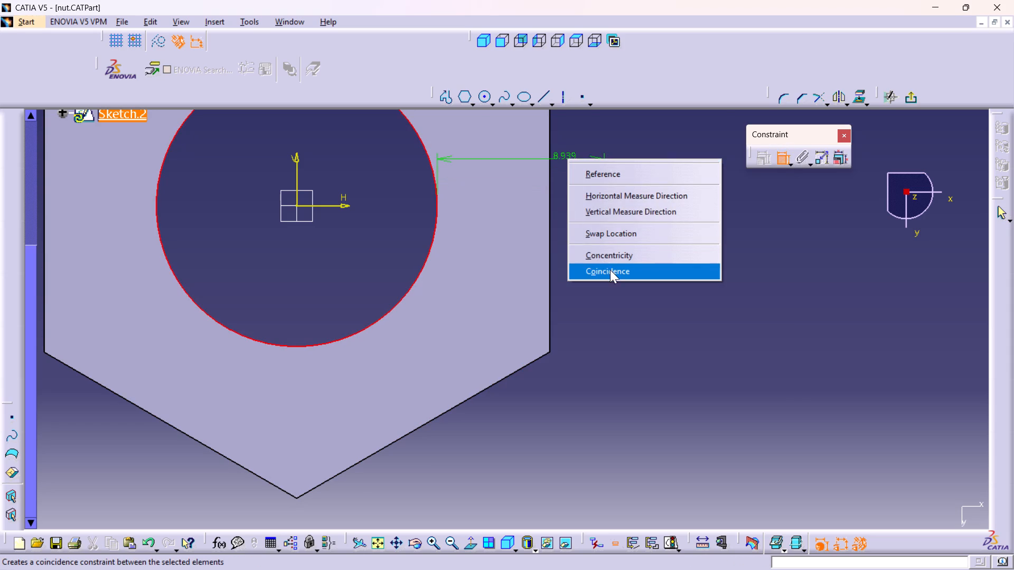
{"action": "left_click", "coordinate": [610, 270]}
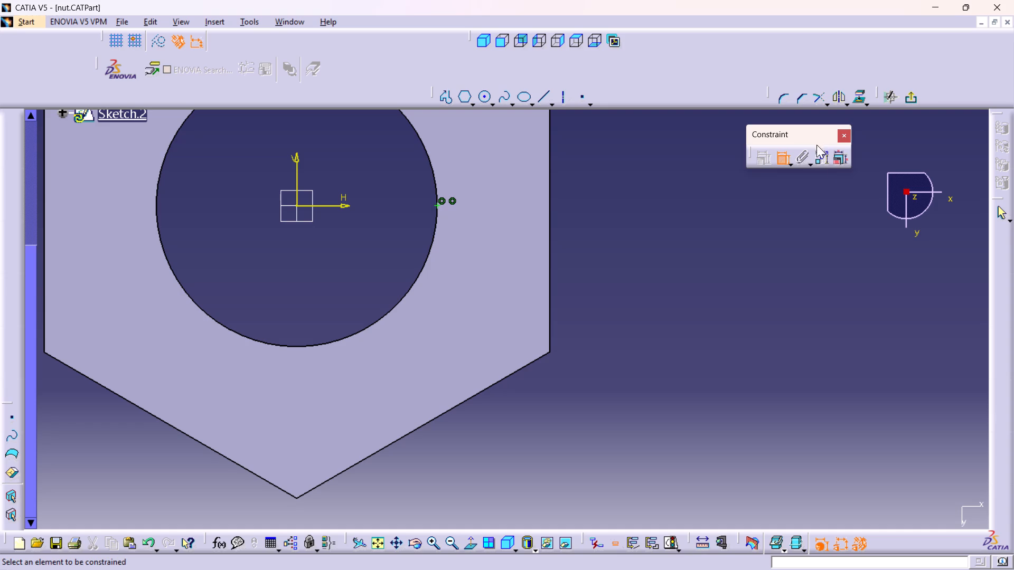
{"action": "left_click", "coordinate": [908, 97]}
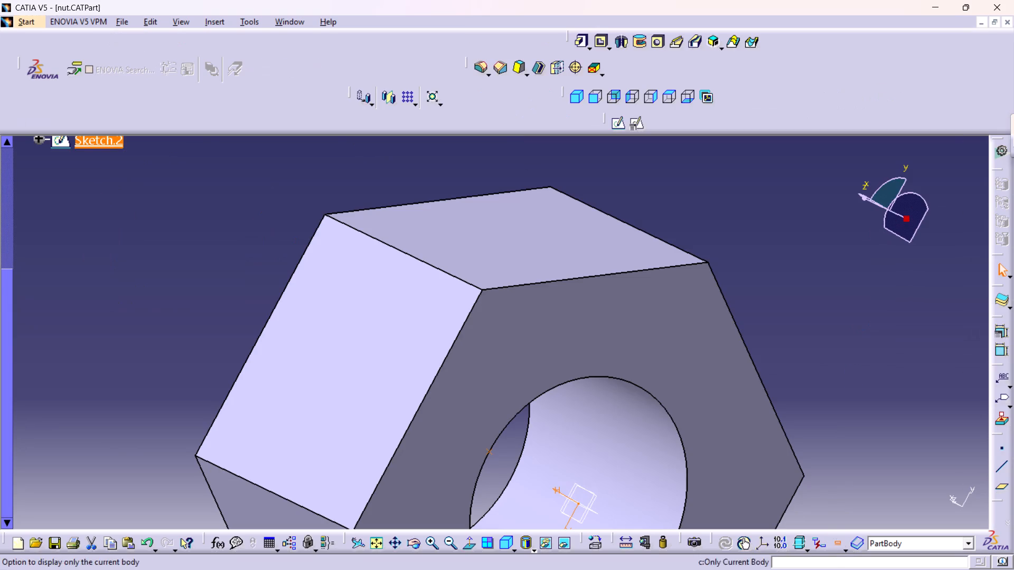
Start a Helix curve with the Sketch.2 point as starting point and the Z Axis as its axis.
{"action": "left_click", "coordinate": [832, 562]}
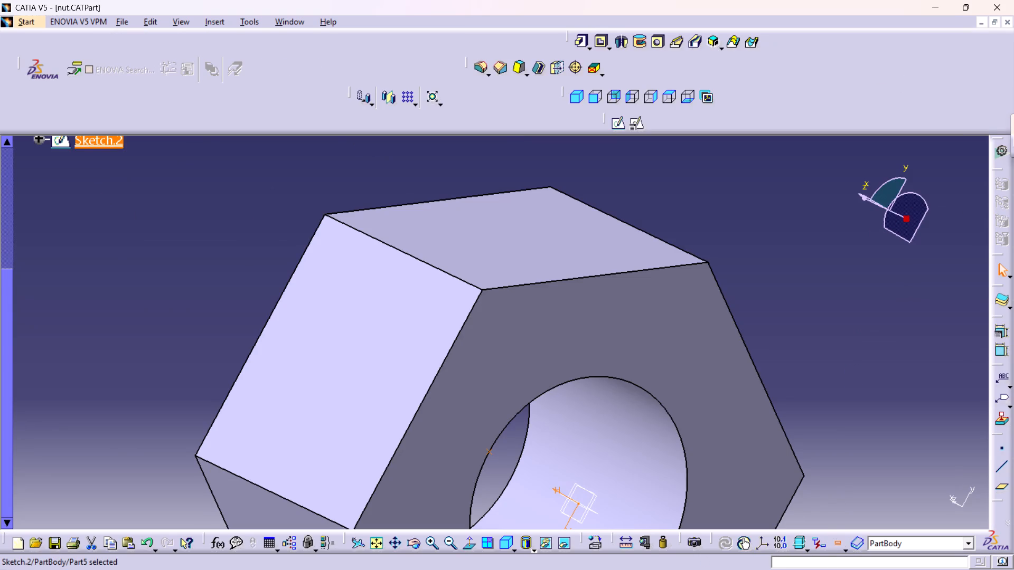
{"action": "key", "text": "c"}
{"action": "key", "text": "shift+colon"}
{"action": "type", "text": "he"}
{"action": "type", "text": "lix"}
{"action": "key", "text": "Return"}
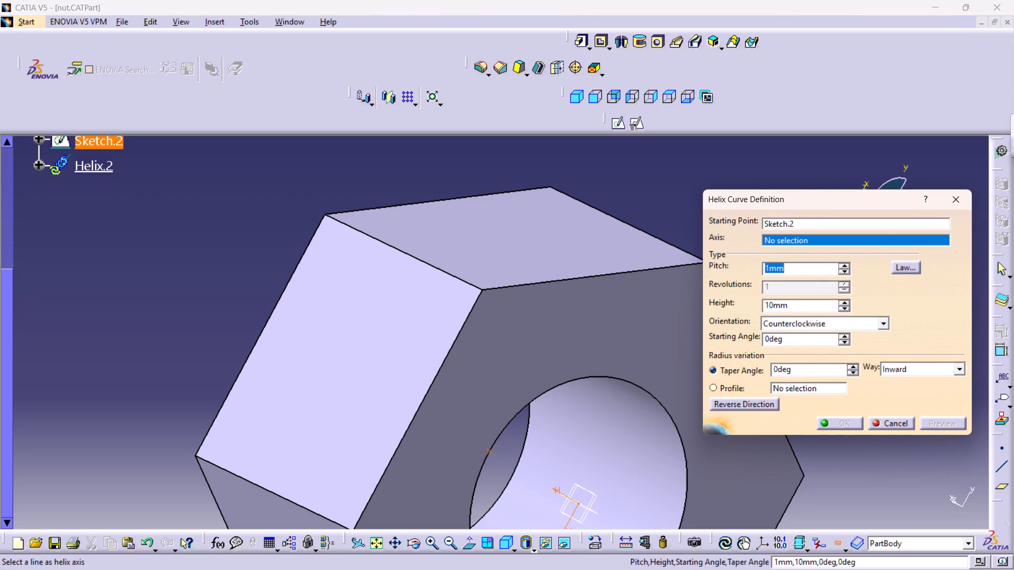
{"action": "middle_click_drag", "start_coordinate": [596, 424], "coordinate": [548, 299]}
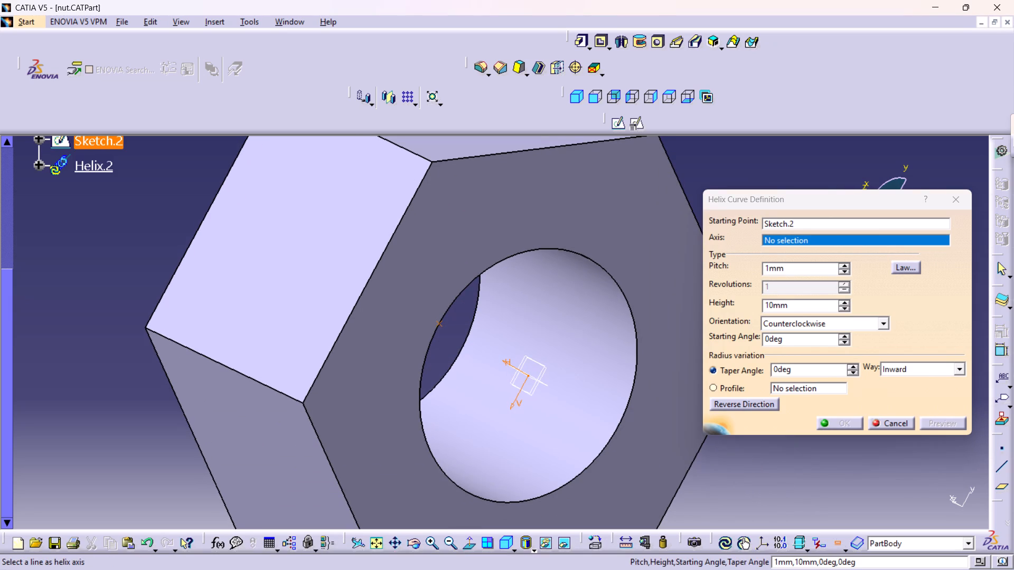
{"action": "middle_click_drag", "start_coordinate": [495, 357], "coordinate": [496, 373]}
{"action": "right_click", "coordinate": [495, 357]}
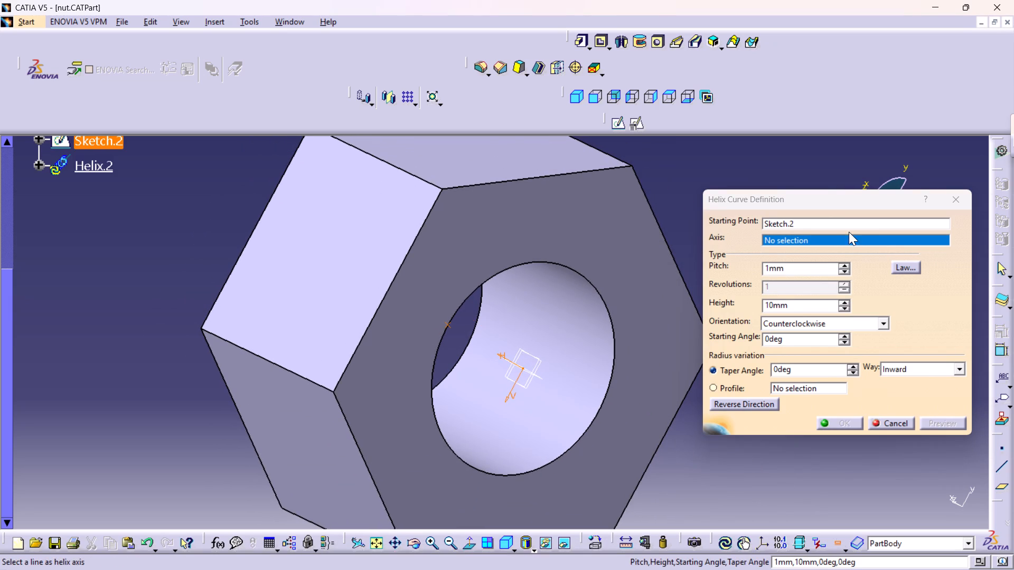
{"action": "right_click", "coordinate": [848, 235]}
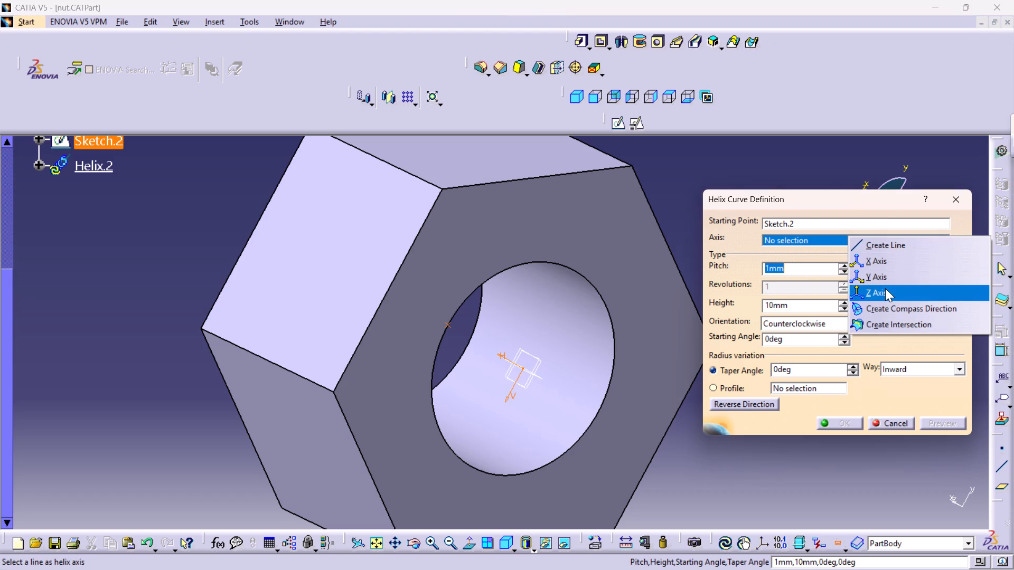
{"action": "left_click", "coordinate": [885, 288]}
Set the helix height to 17 mm.
{"action": "middle_click_drag", "start_coordinate": [602, 280], "coordinate": [625, 382]}
{"action": "right_click_drag", "start_coordinate": [601, 284], "coordinate": [625, 382]}
{"action": "scroll", "coordinate": [607, 314], "scroll_direction": "down", "scroll_amount": 1}
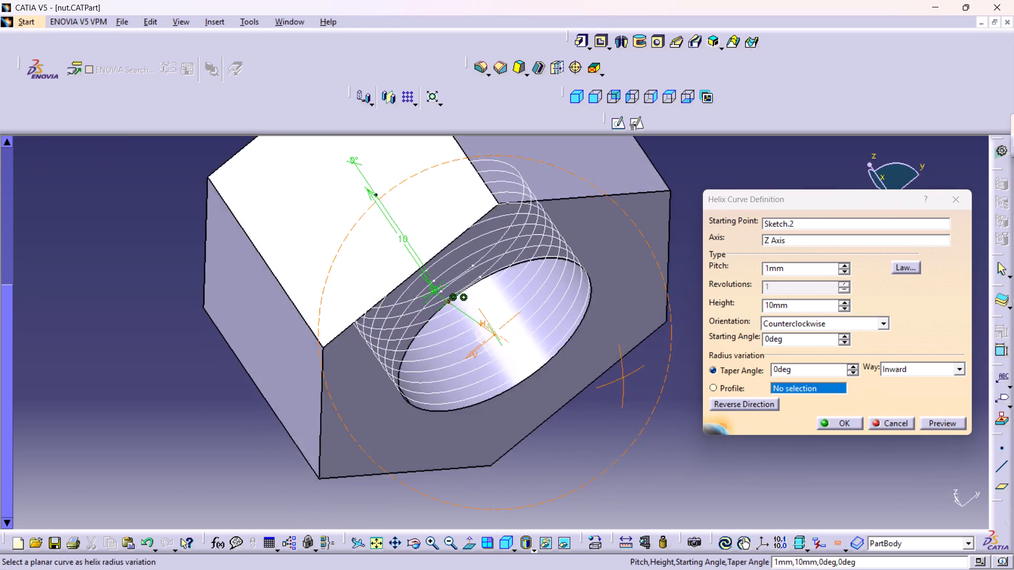
{"action": "right_click_drag", "start_coordinate": [625, 382], "coordinate": [663, 430]}
{"action": "middle_click_drag", "start_coordinate": [625, 382], "coordinate": [663, 430]}
{"action": "middle_click_drag", "start_coordinate": [442, 272], "coordinate": [456, 346]}
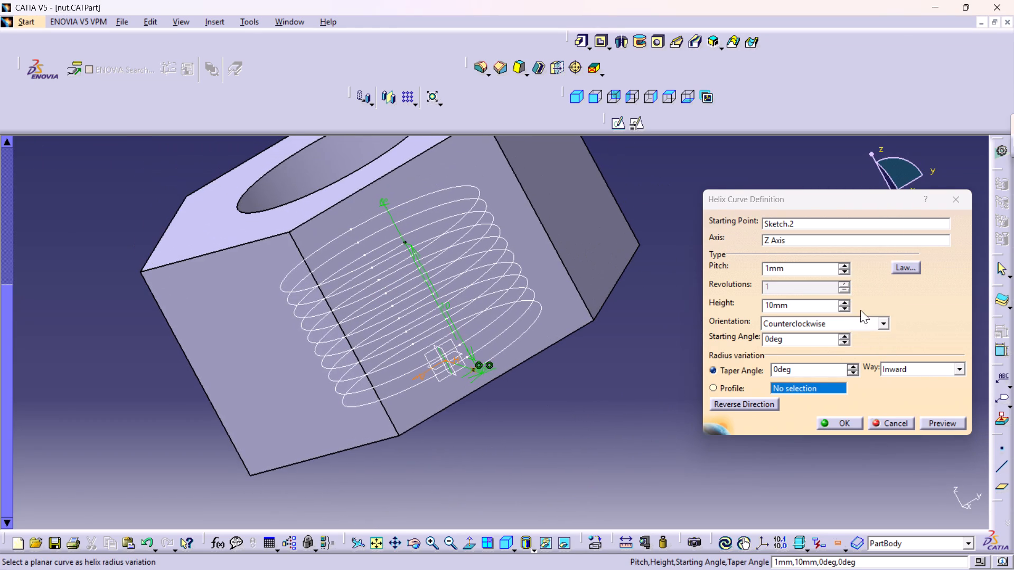
{"action": "left_click", "coordinate": [844, 300]}
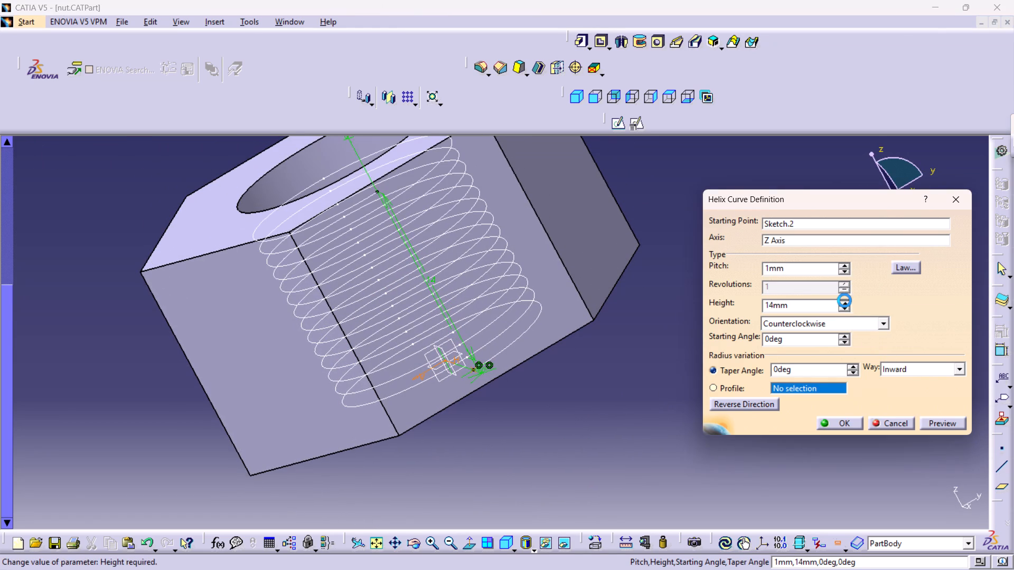
{"action": "double_click", "coordinate": [844, 300]}
{"action": "left_click", "coordinate": [844, 300]}
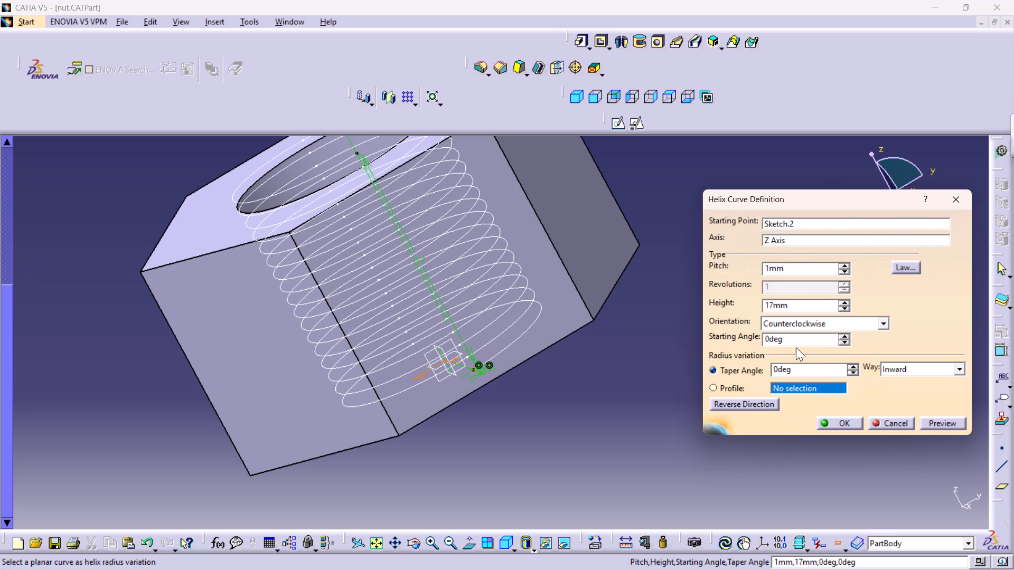
Set the helix pitch to 2 mm.
{"action": "middle_click_drag", "start_coordinate": [612, 375], "coordinate": [546, 315]}
{"action": "right_click_drag", "start_coordinate": [612, 375], "coordinate": [546, 315]}
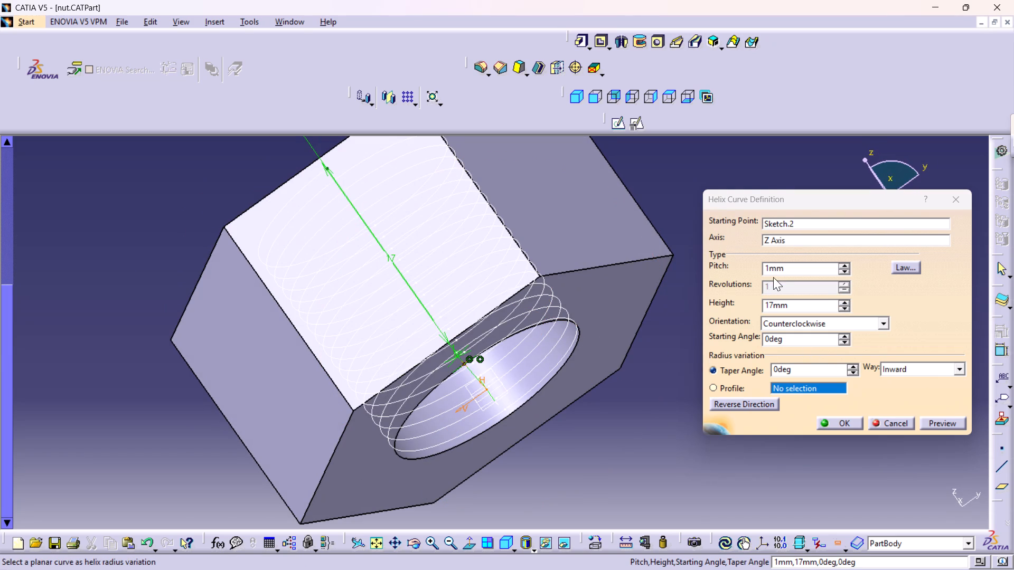
{"action": "left_click_drag", "start_coordinate": [783, 270], "coordinate": [777, 273]}
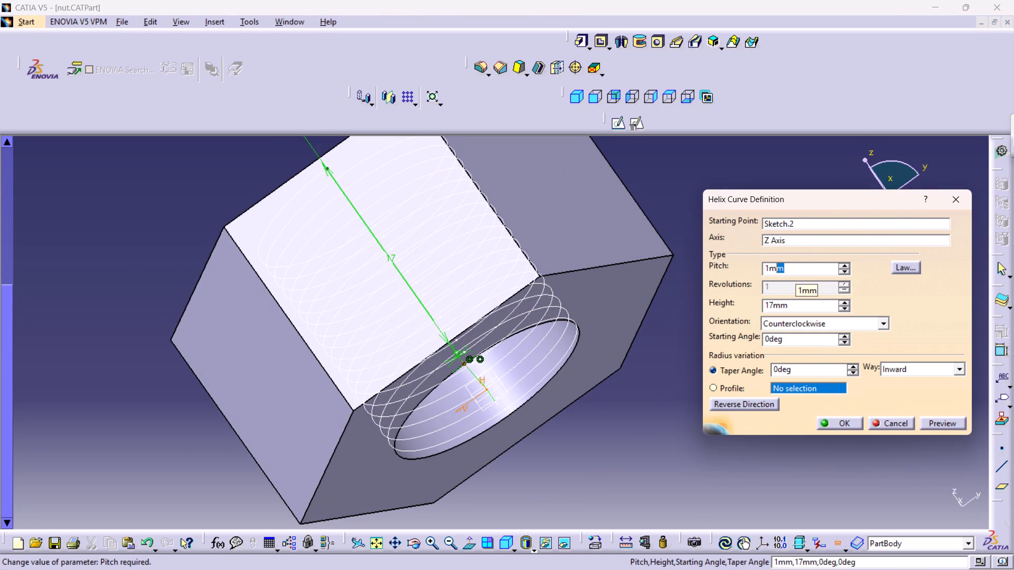
{"action": "left_click_drag", "start_coordinate": [777, 273], "coordinate": [762, 283]}
{"action": "left_click_drag", "start_coordinate": [790, 268], "coordinate": [774, 278]}
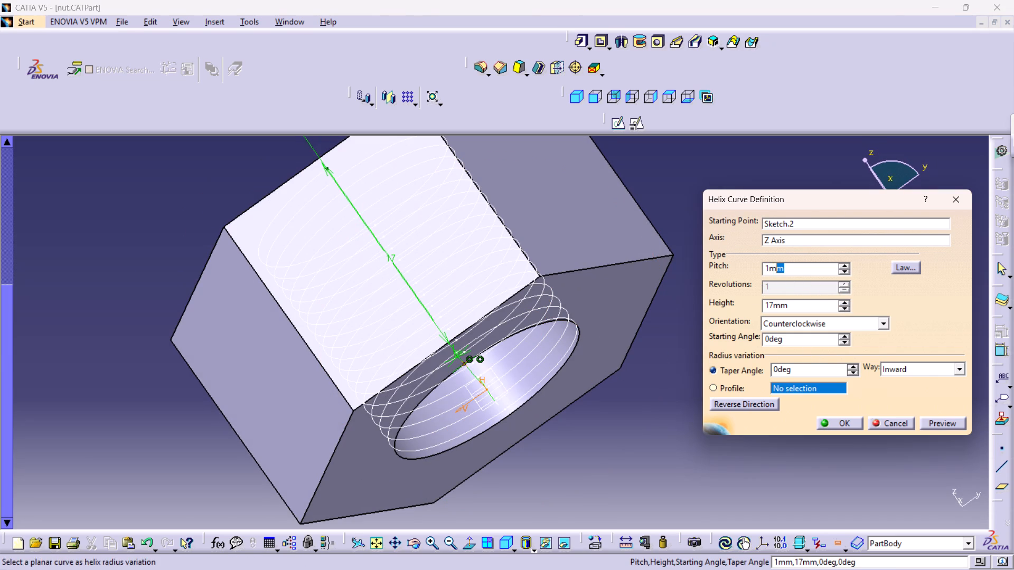
{"action": "key", "text": "2"}
{"action": "left_click_drag", "start_coordinate": [774, 278], "coordinate": [752, 287]}
{"action": "key", "text": "2"}
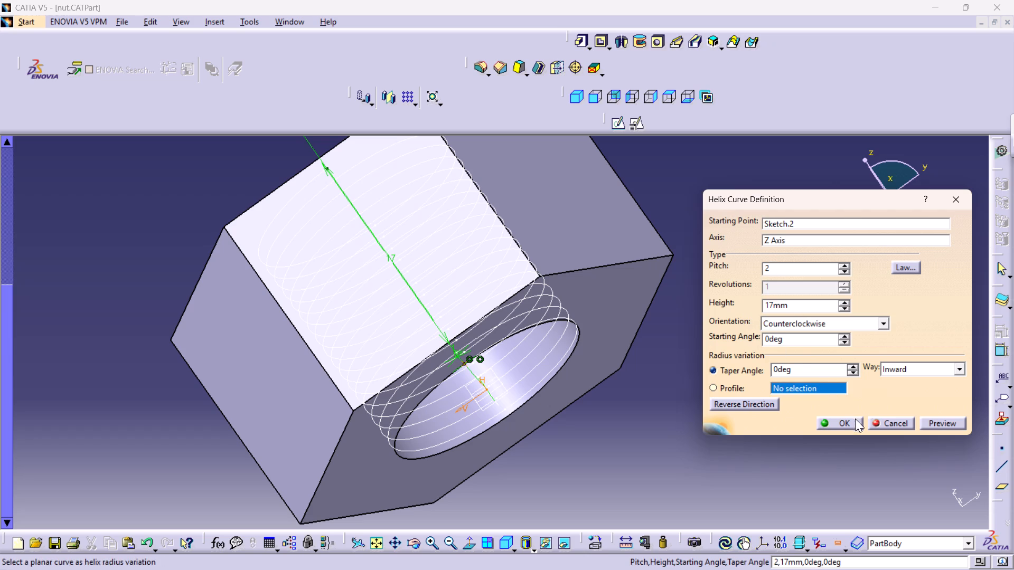
Change the helix orientation to Clockwise and preview the curve.
{"action": "left_click", "coordinate": [832, 323]}
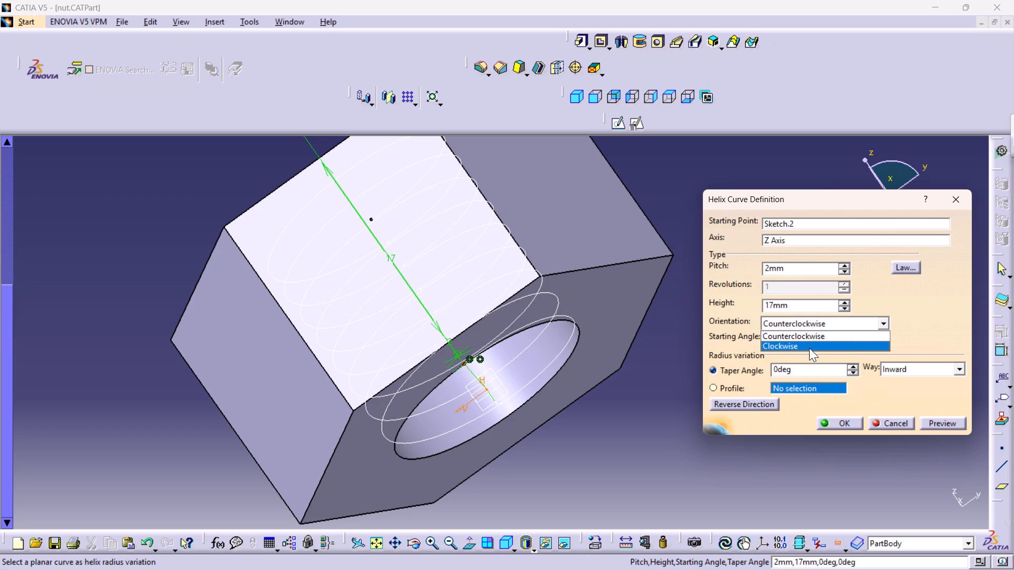
{"action": "left_click", "coordinate": [809, 348]}
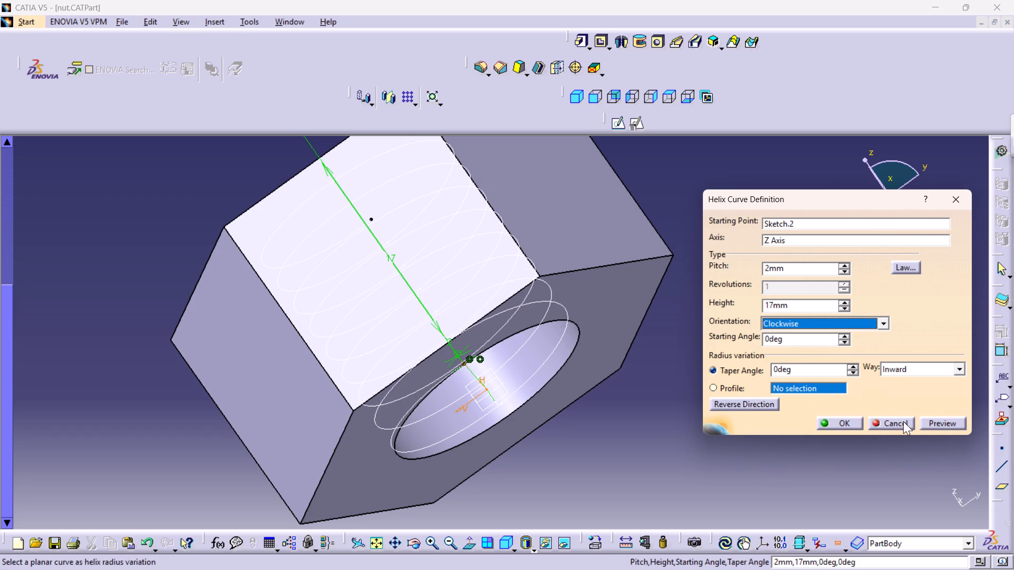
{"action": "left_click", "coordinate": [936, 424]}
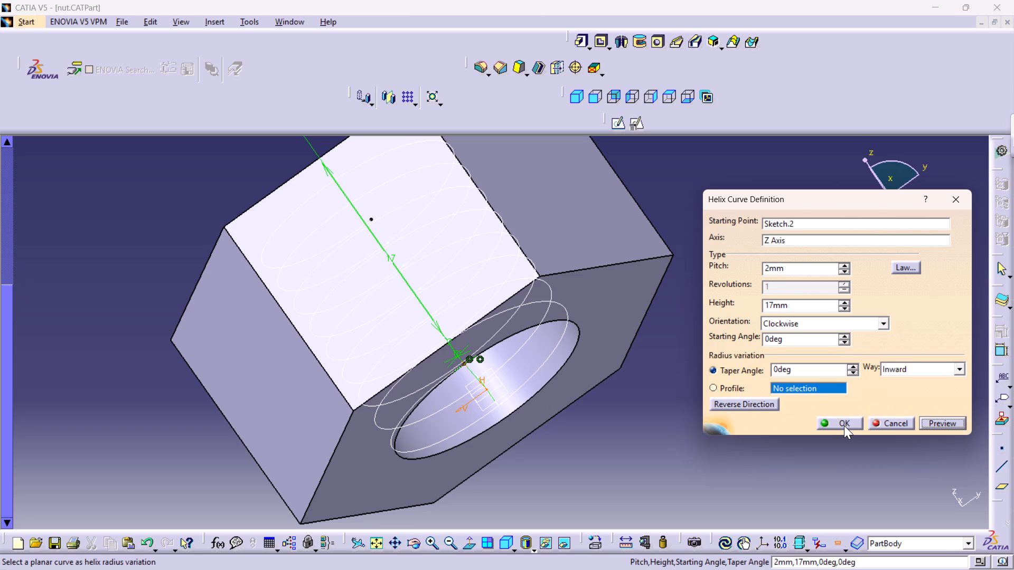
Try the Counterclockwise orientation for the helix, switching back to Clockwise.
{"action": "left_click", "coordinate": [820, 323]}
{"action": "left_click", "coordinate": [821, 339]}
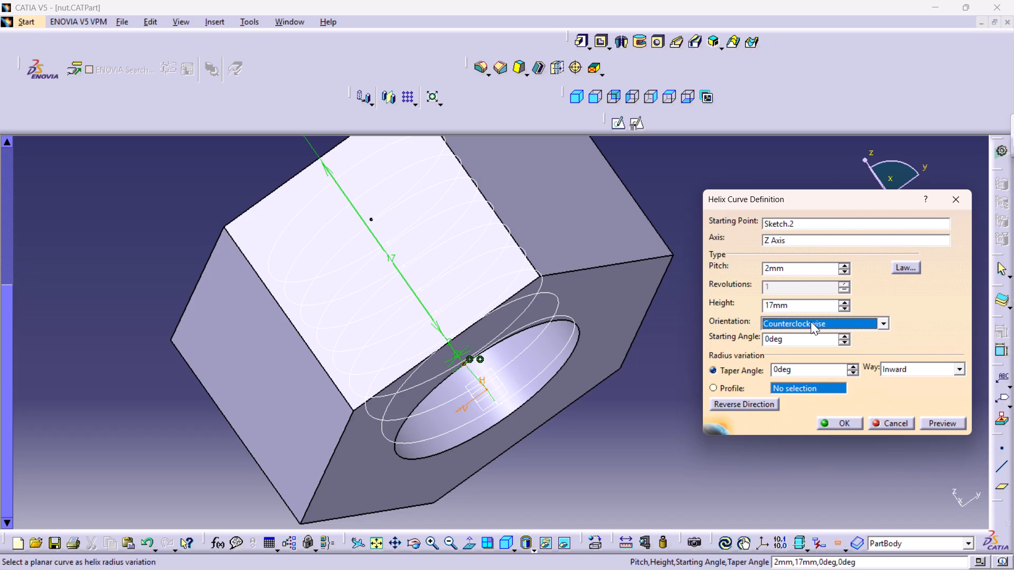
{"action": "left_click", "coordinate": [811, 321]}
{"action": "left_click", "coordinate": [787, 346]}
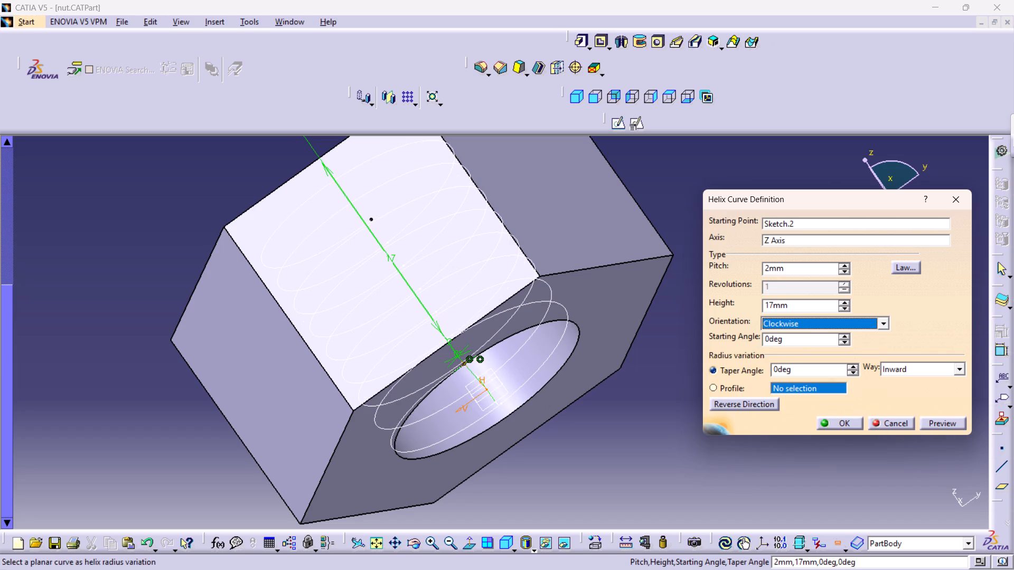
Set the helix orientation to Counterclockwise and create the curve.
{"action": "middle_click_drag", "start_coordinate": [492, 320], "coordinate": [499, 374]}
{"action": "right_click_drag", "start_coordinate": [497, 331], "coordinate": [499, 374]}
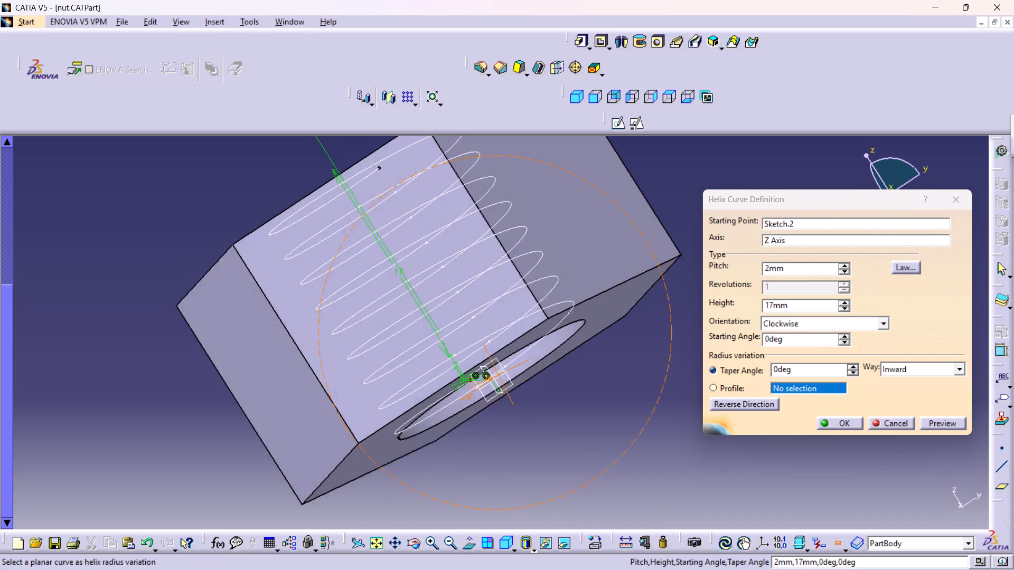
{"action": "right_click_drag", "start_coordinate": [499, 374], "coordinate": [487, 385]}
{"action": "middle_click_drag", "start_coordinate": [499, 374], "coordinate": [487, 385]}
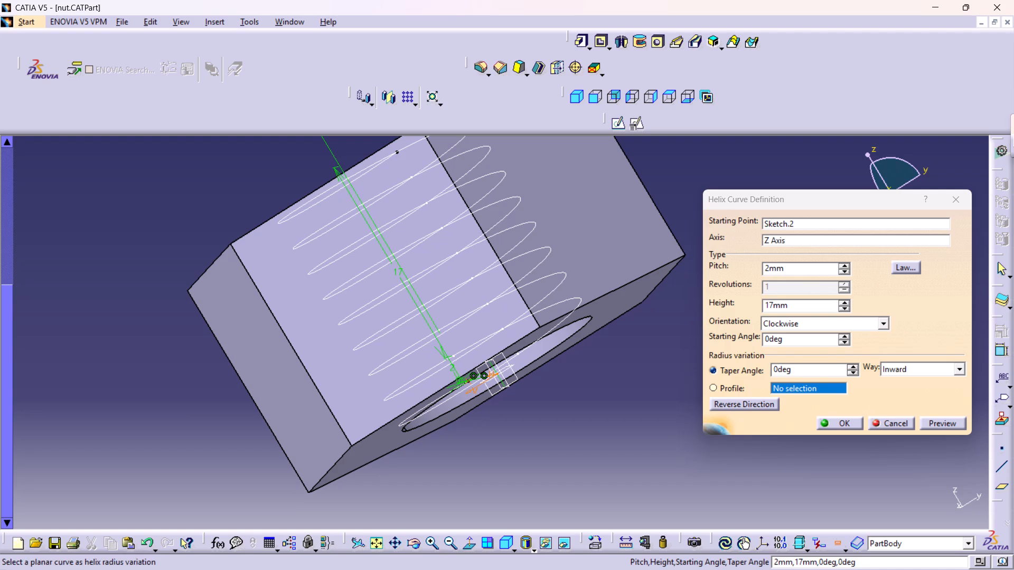
{"action": "left_click", "coordinate": [843, 327]}
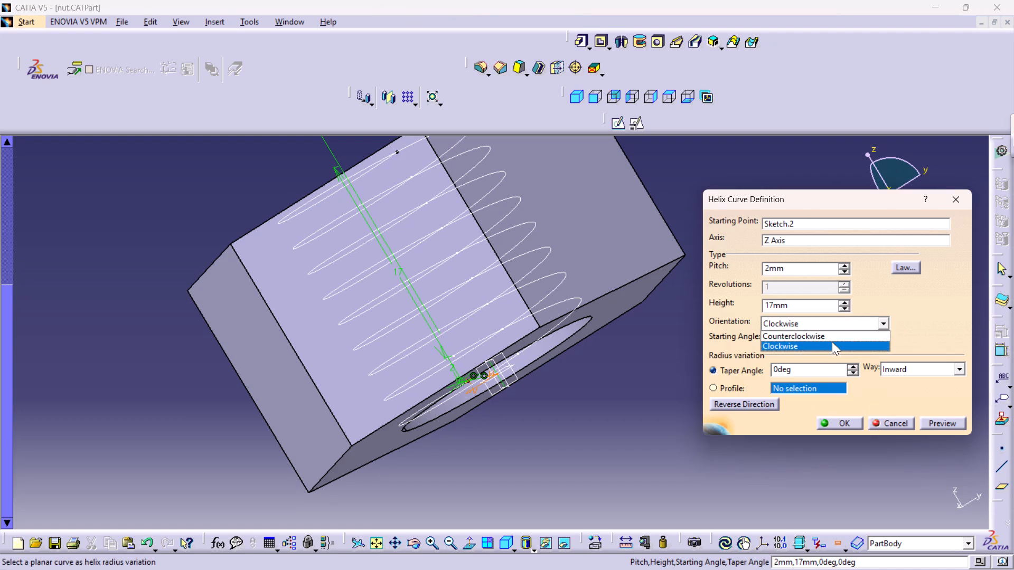
{"action": "left_click", "coordinate": [833, 337]}
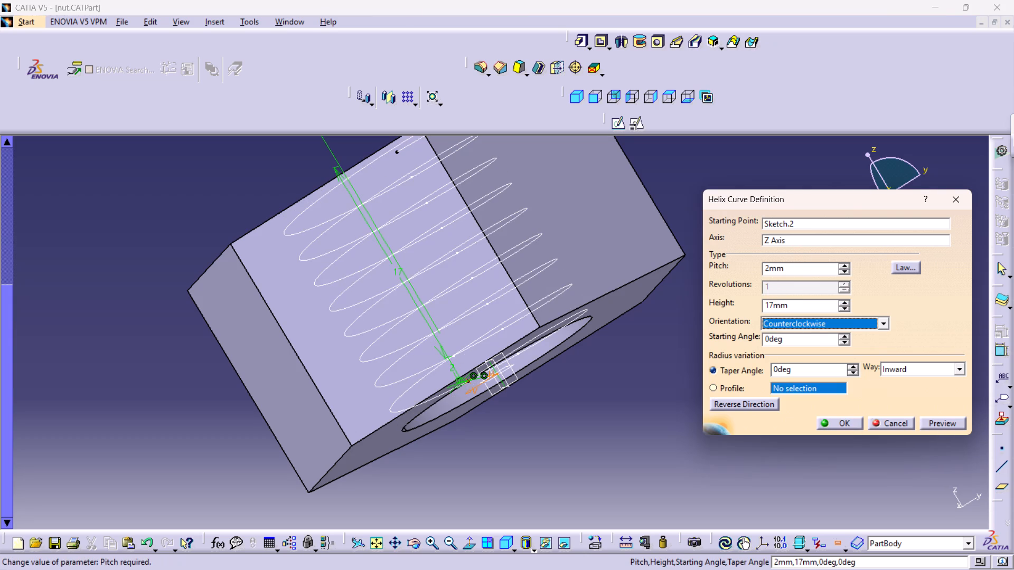
{"action": "left_click", "coordinate": [839, 421]}
Examine the new helix from several angles, checking how it starts and winds around the nut's hole.
{"action": "left_click", "coordinate": [581, 411]}
{"action": "scroll", "coordinate": [606, 402], "scroll_direction": "up", "scroll_amount": 1}
{"action": "middle_click_drag", "start_coordinate": [606, 402], "coordinate": [562, 341]}
{"action": "right_click_drag", "start_coordinate": [606, 400], "coordinate": [562, 341]}
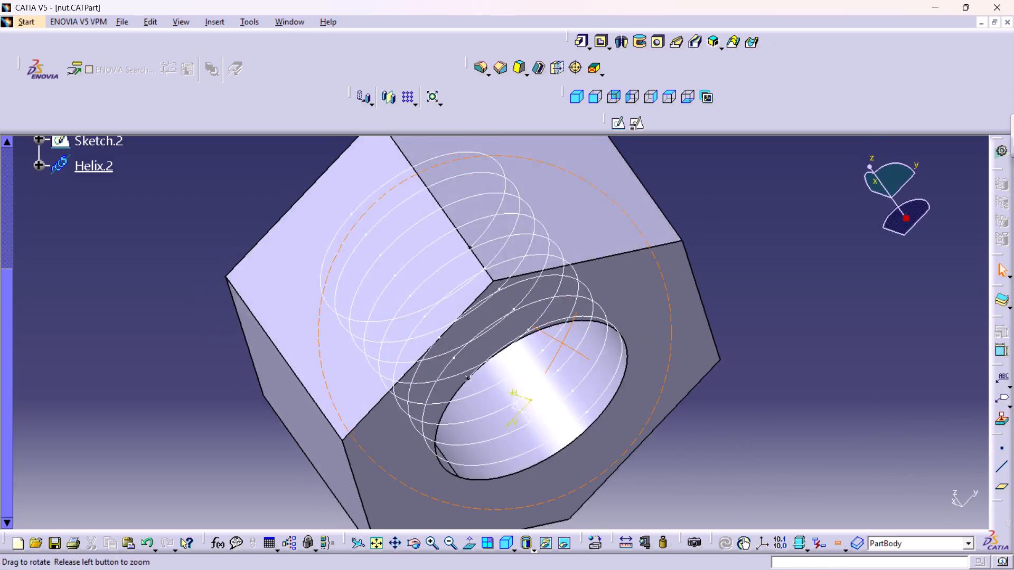
{"action": "middle_click_drag", "start_coordinate": [562, 341], "coordinate": [673, 287]}
{"action": "right_click_drag", "start_coordinate": [562, 341], "coordinate": [673, 287]}
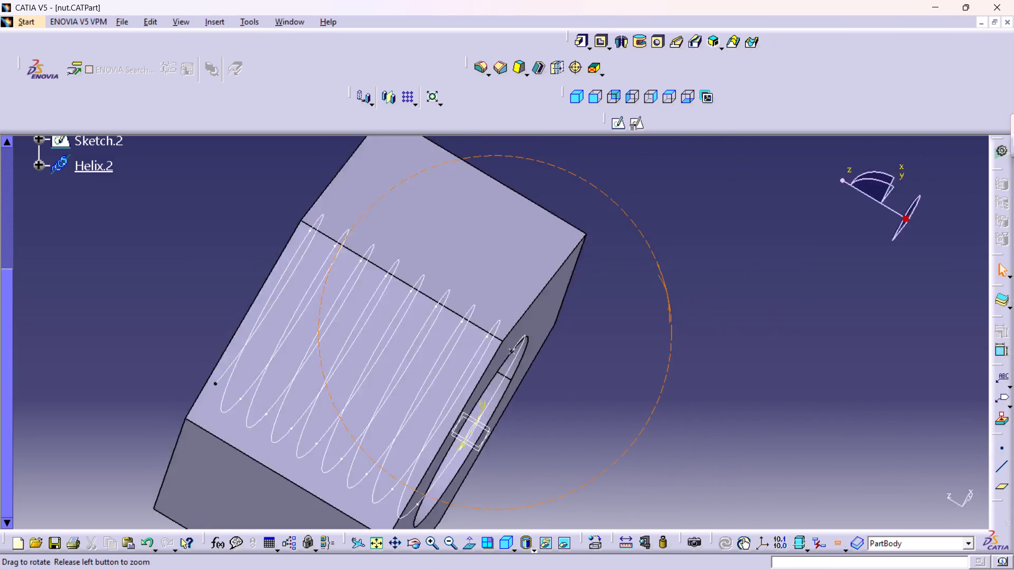
{"action": "right_click_drag", "start_coordinate": [673, 287], "coordinate": [647, 286]}
{"action": "middle_click_drag", "start_coordinate": [673, 287], "coordinate": [647, 286]}
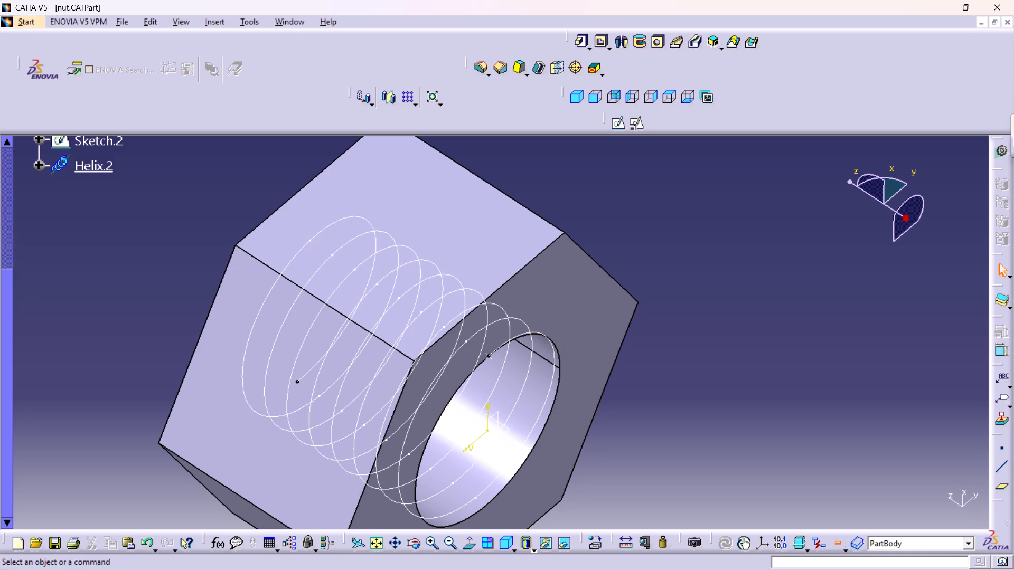
{"action": "scroll", "coordinate": [616, 326], "scroll_direction": "down", "scroll_amount": 1}
{"action": "middle_click_drag", "start_coordinate": [525, 360], "coordinate": [523, 333]}
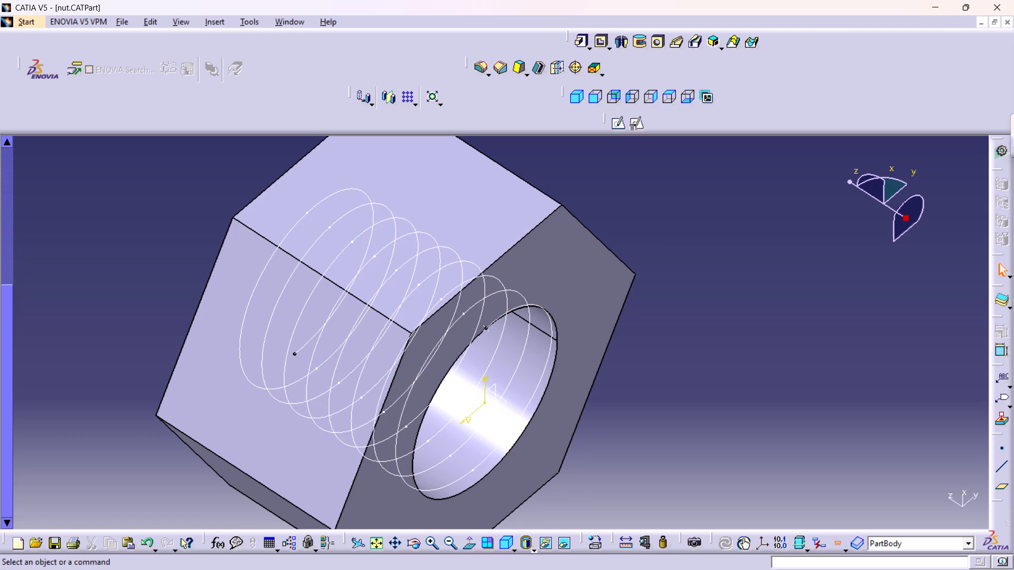
Create a plane of type Normal to curve on the new helix, passing through the Sketch.2 starting point.
{"action": "left_click", "coordinate": [490, 390]}
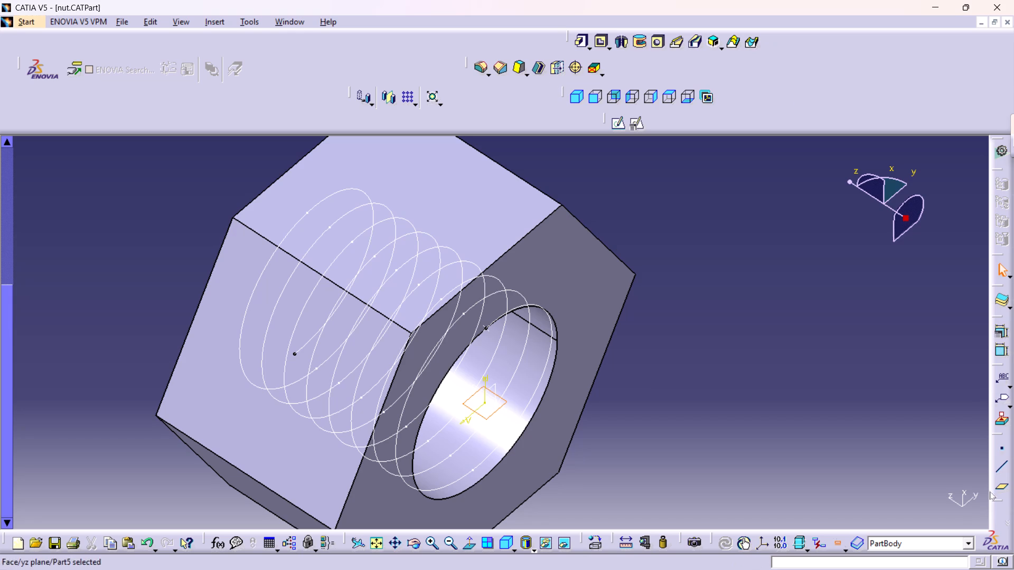
{"action": "left_click", "coordinate": [1004, 488]}
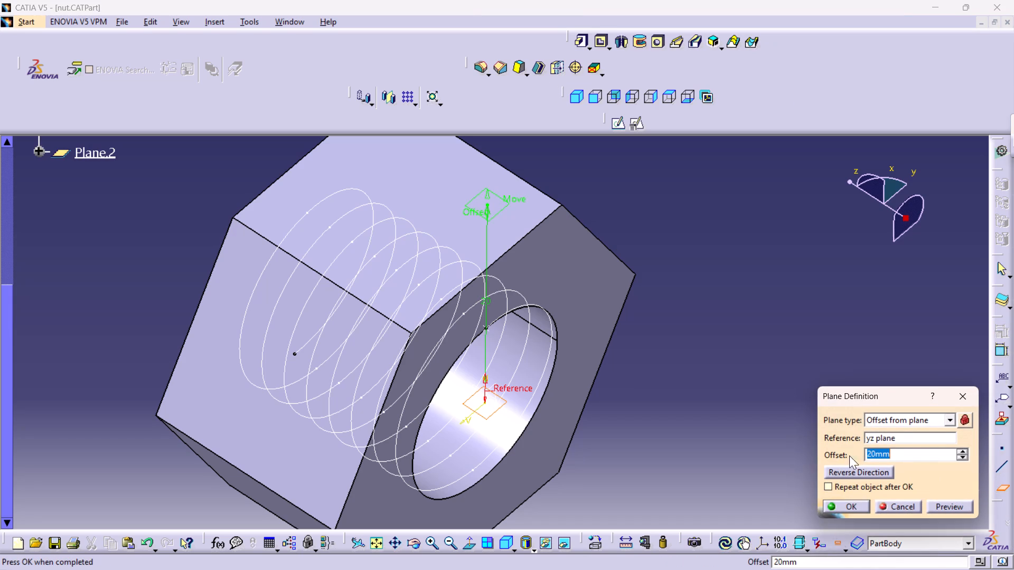
{"action": "left_click", "coordinate": [895, 422]}
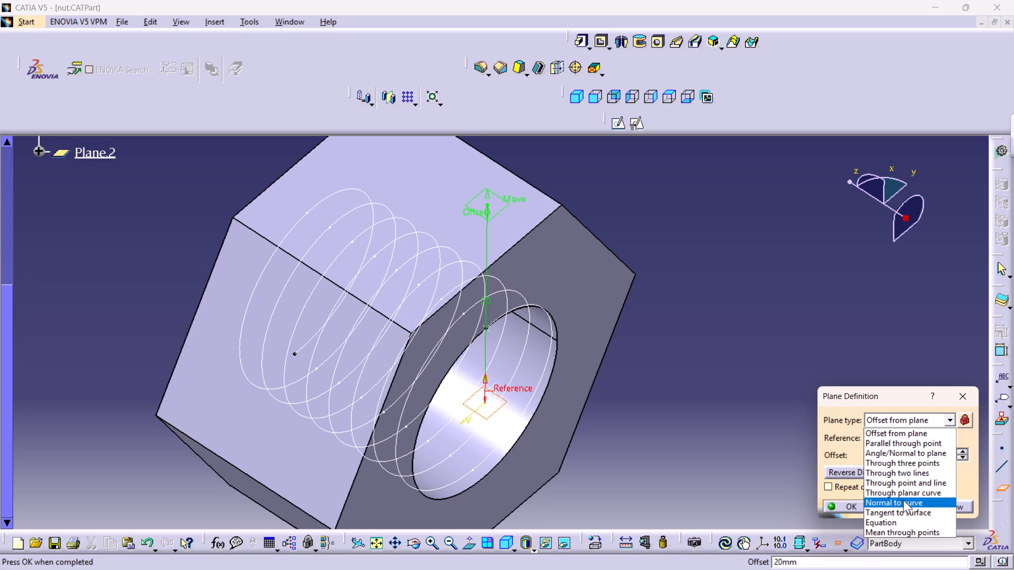
{"action": "left_click", "coordinate": [902, 502]}
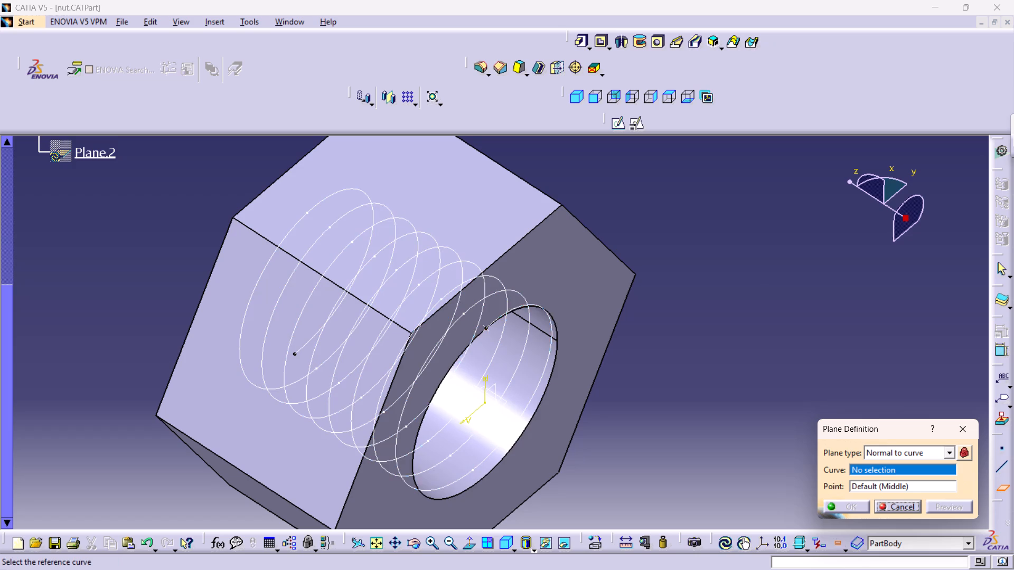
{"action": "left_click", "coordinate": [532, 396]}
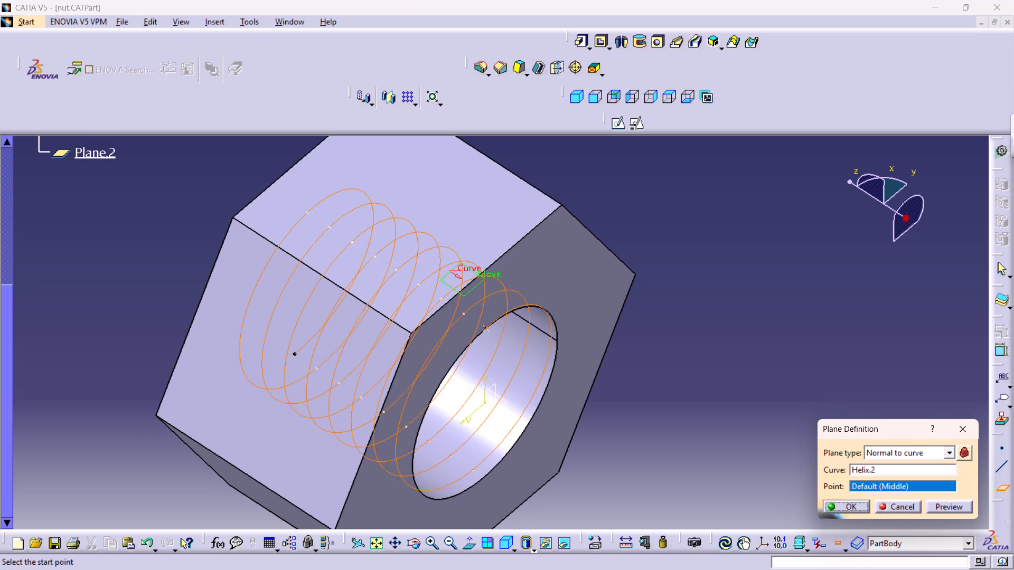
{"action": "left_click", "coordinate": [486, 331]}
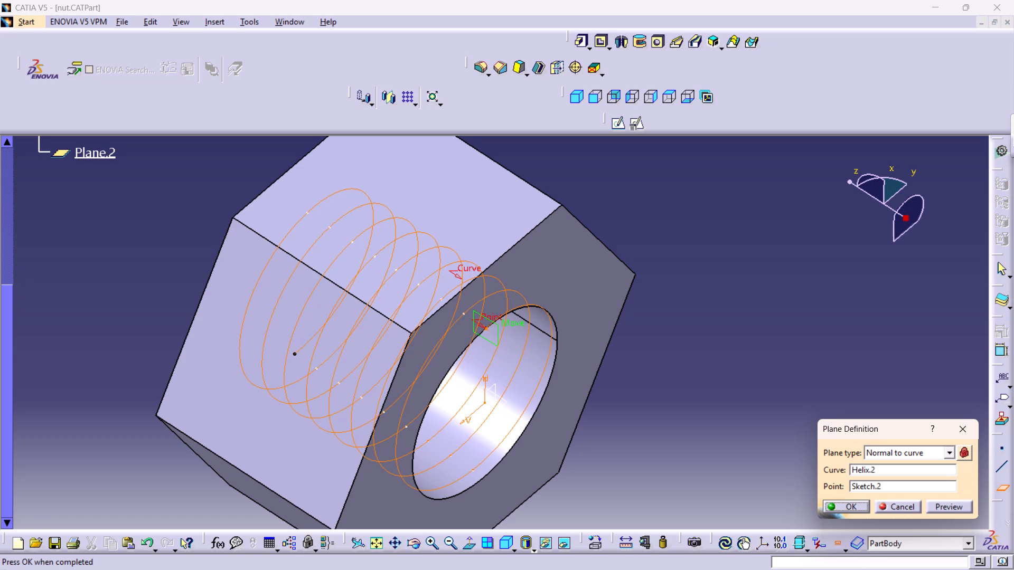
{"action": "left_click", "coordinate": [838, 502]}
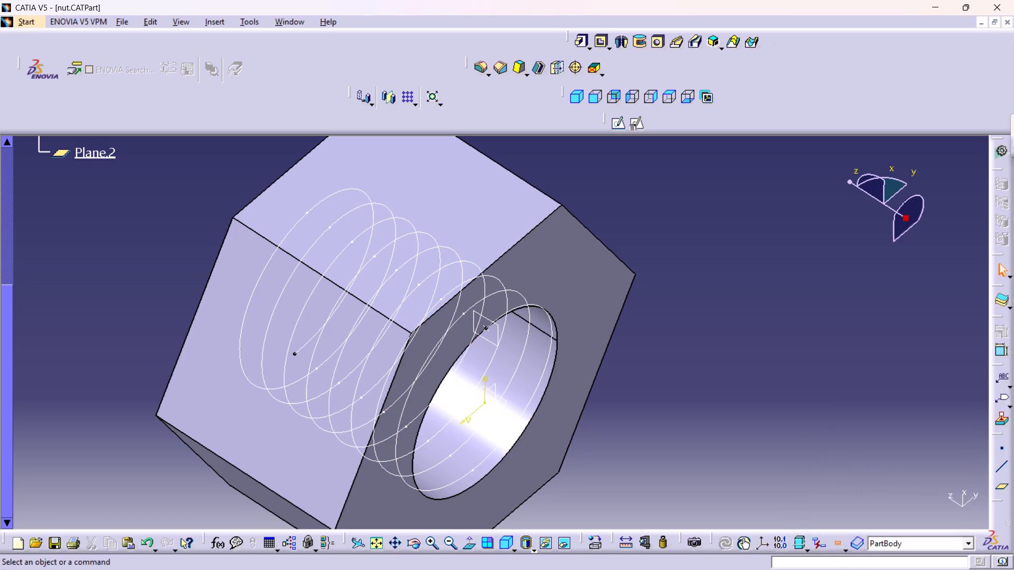
Open a positioned sketch on the new plane normal to the helix.
{"action": "left_click", "coordinate": [495, 324]}
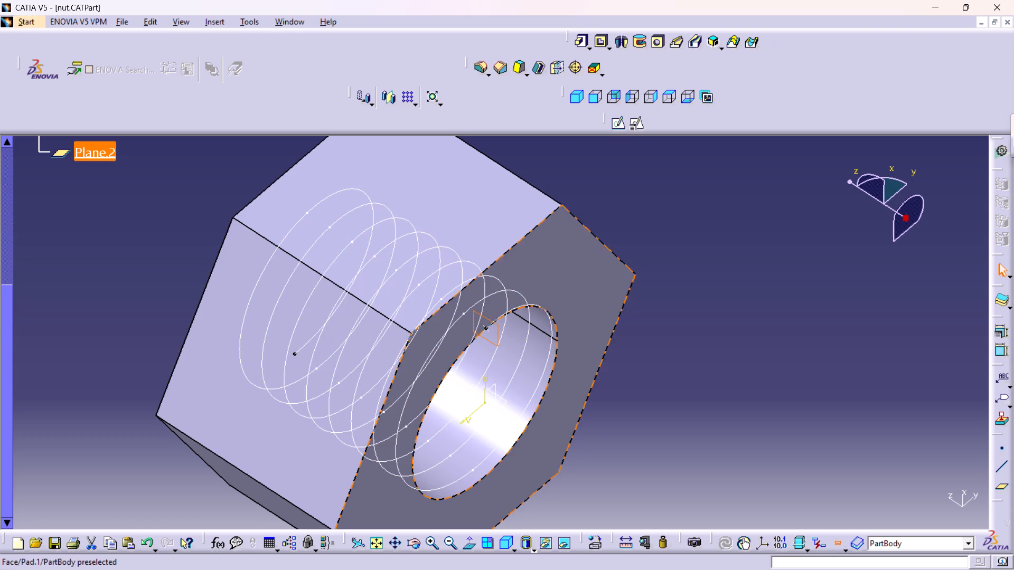
{"action": "left_click", "coordinate": [639, 119]}
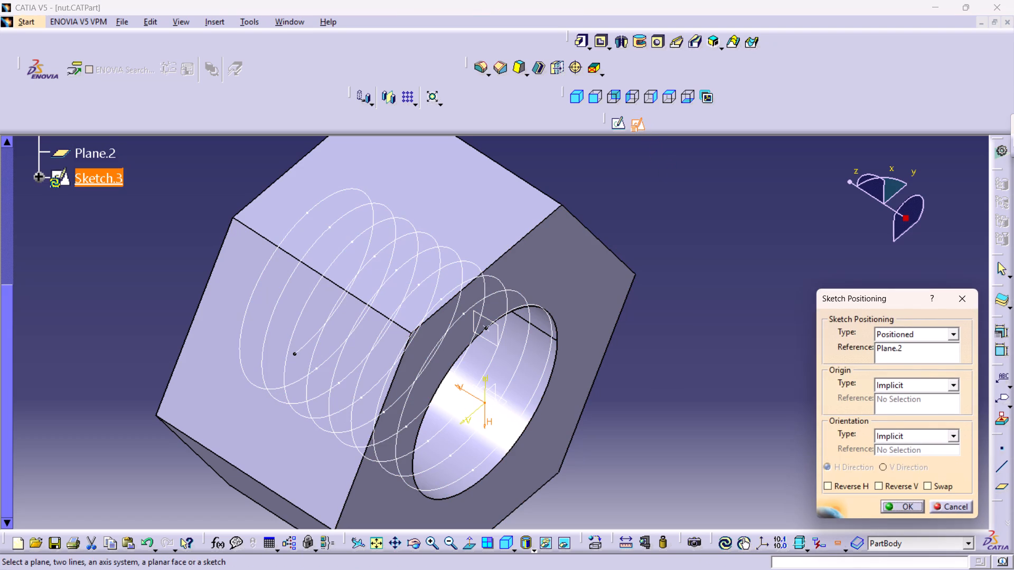
{"action": "left_click", "coordinate": [902, 506]}
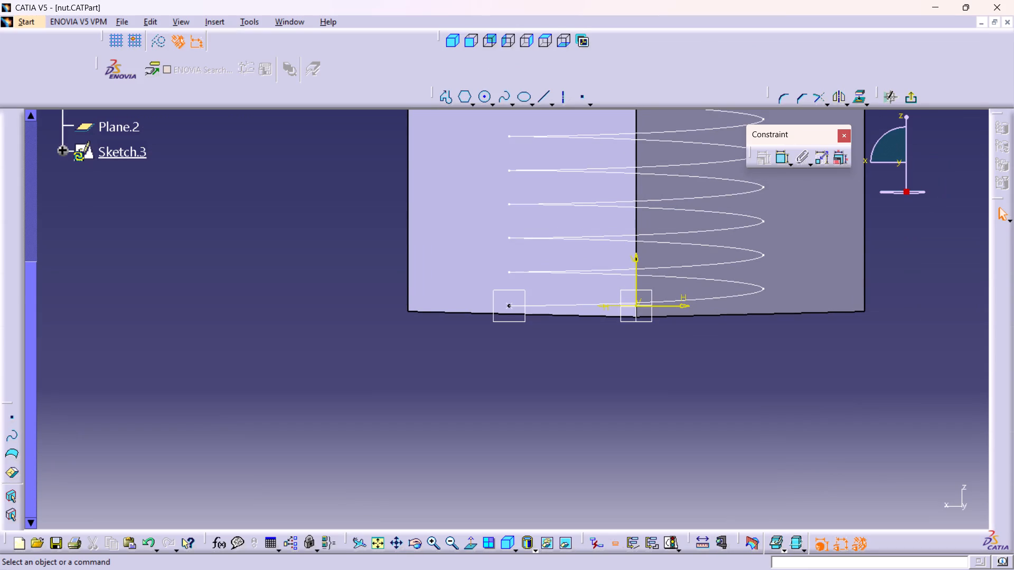
Sketch a circle about 1.8 mm in diameter near the nut's lower outer corner, away from the helix start.
{"action": "left_click", "coordinate": [487, 95]}
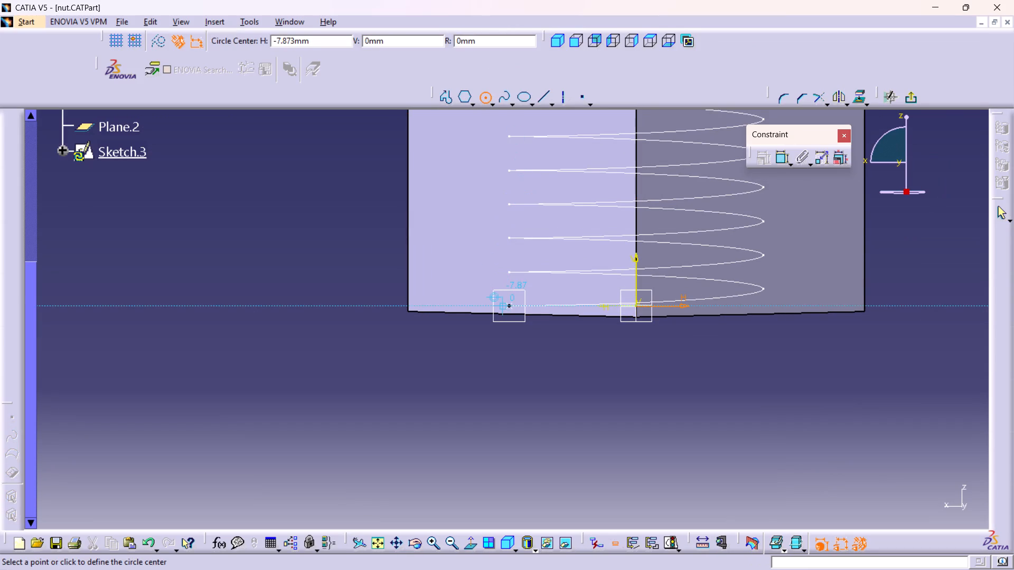
{"action": "left_click", "coordinate": [405, 317]}
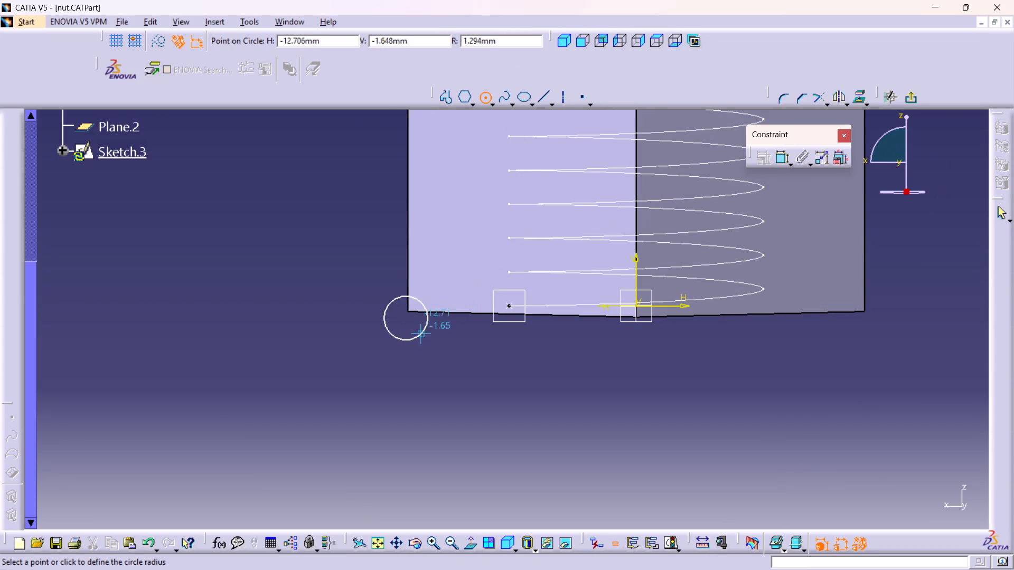
{"action": "left_click", "coordinate": [416, 331]}
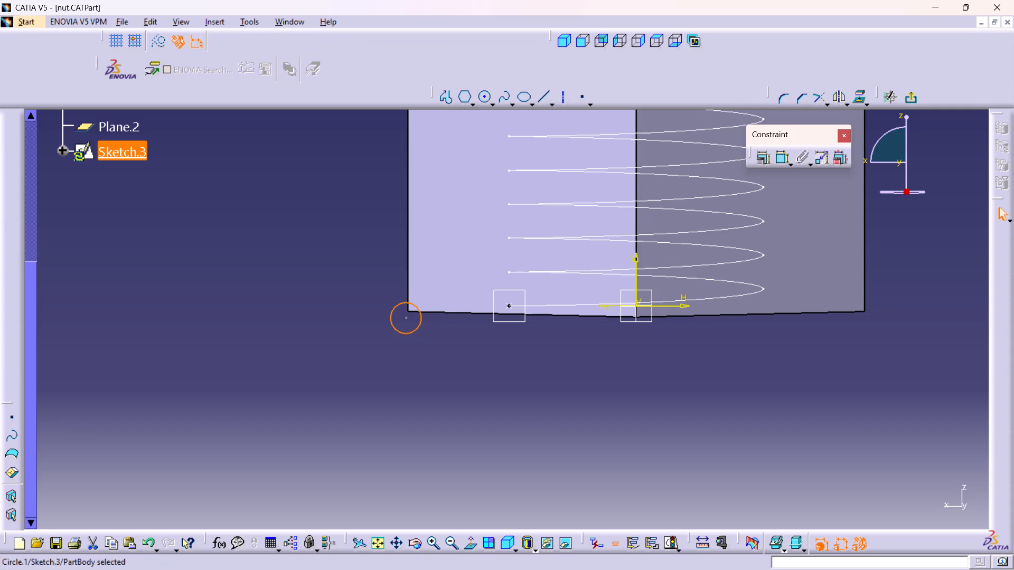
{"action": "left_click", "coordinate": [365, 253]}
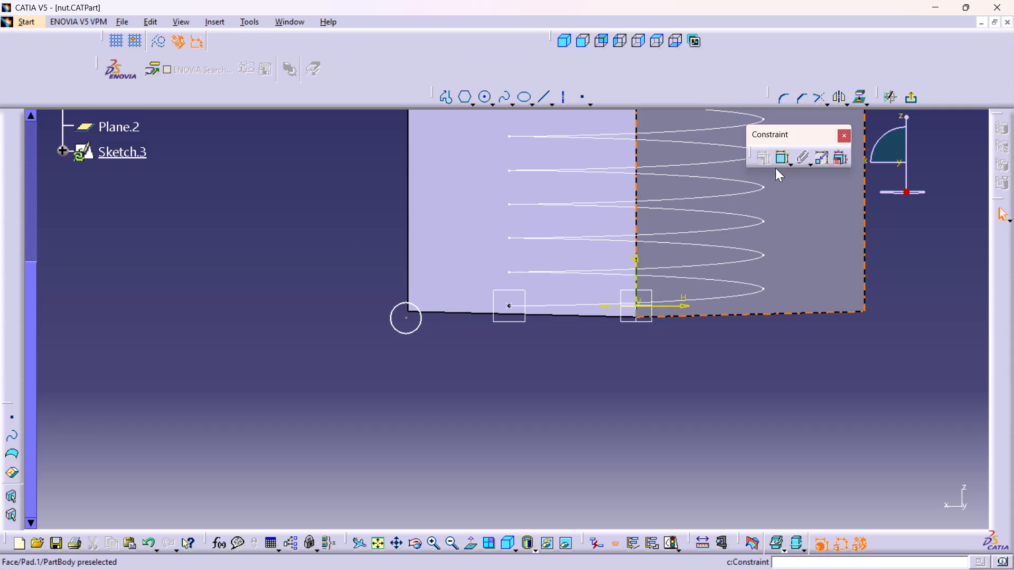
Dimension the circle's diameter and set it to 1 mm.
{"action": "double_click", "coordinate": [782, 158]}
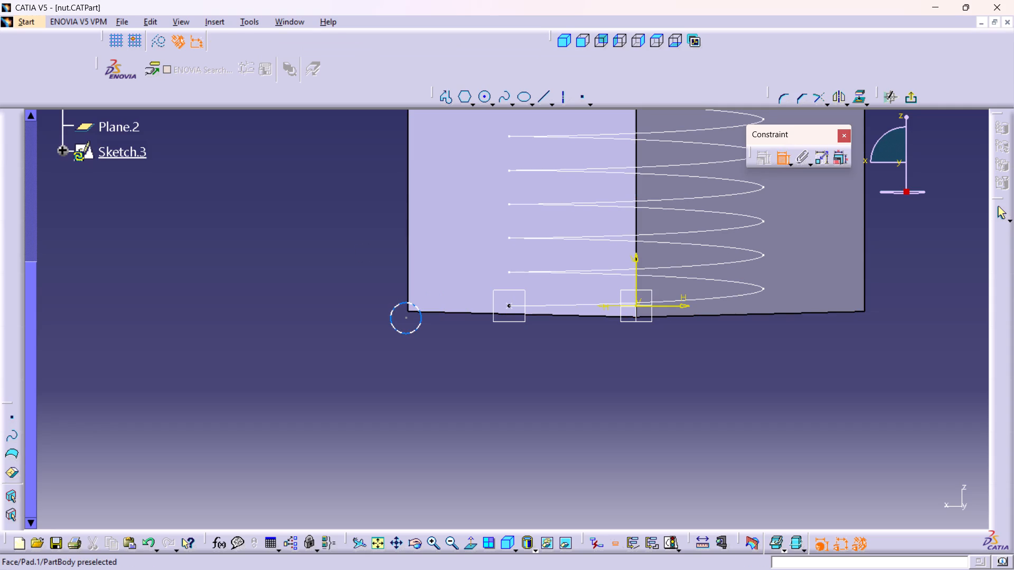
{"action": "left_click", "coordinate": [400, 301]}
{"action": "left_click", "coordinate": [370, 281]}
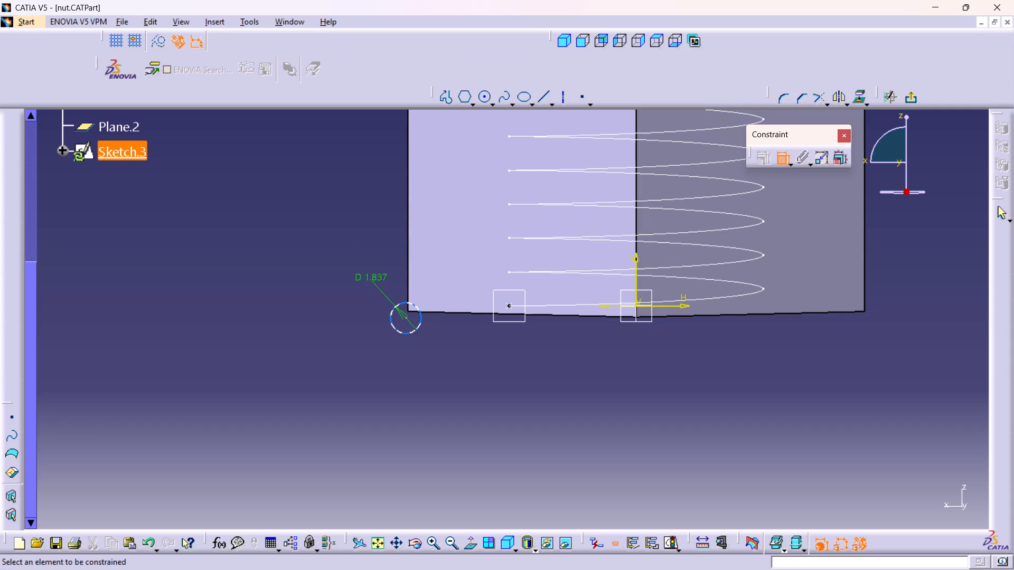
{"action": "double_click", "coordinate": [368, 275]}
{"action": "key", "text": "1"}
{"action": "key", "text": "Return"}
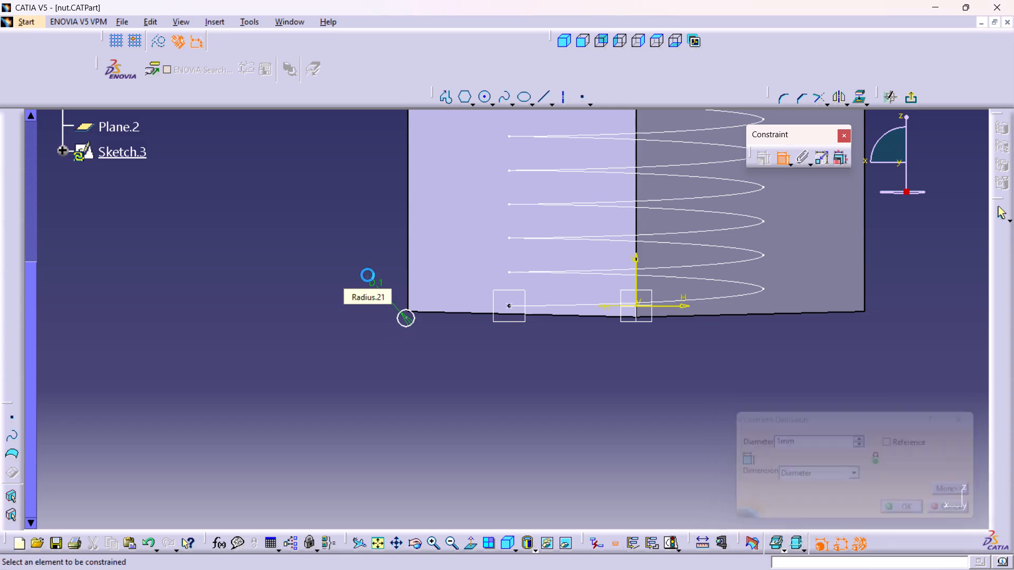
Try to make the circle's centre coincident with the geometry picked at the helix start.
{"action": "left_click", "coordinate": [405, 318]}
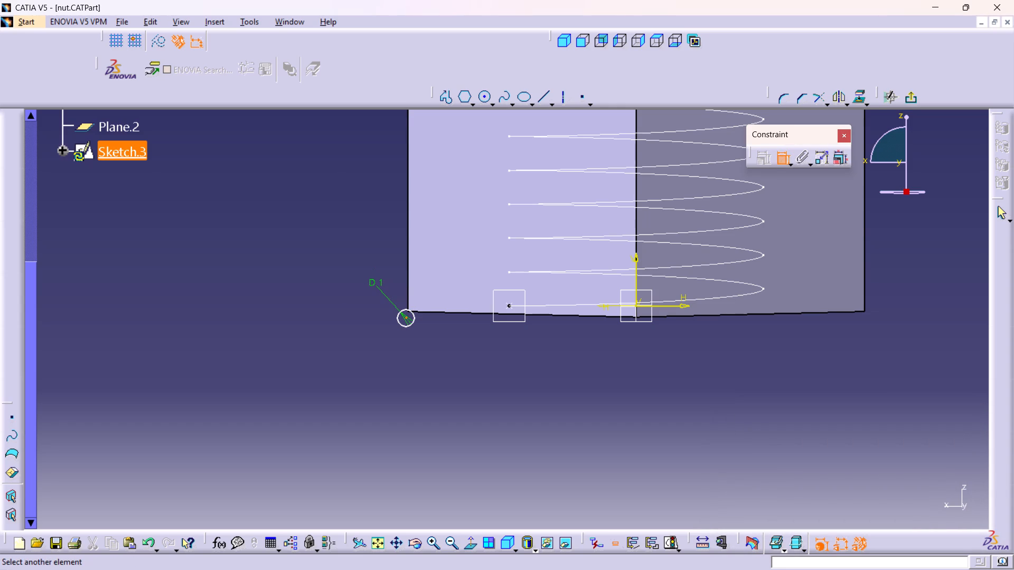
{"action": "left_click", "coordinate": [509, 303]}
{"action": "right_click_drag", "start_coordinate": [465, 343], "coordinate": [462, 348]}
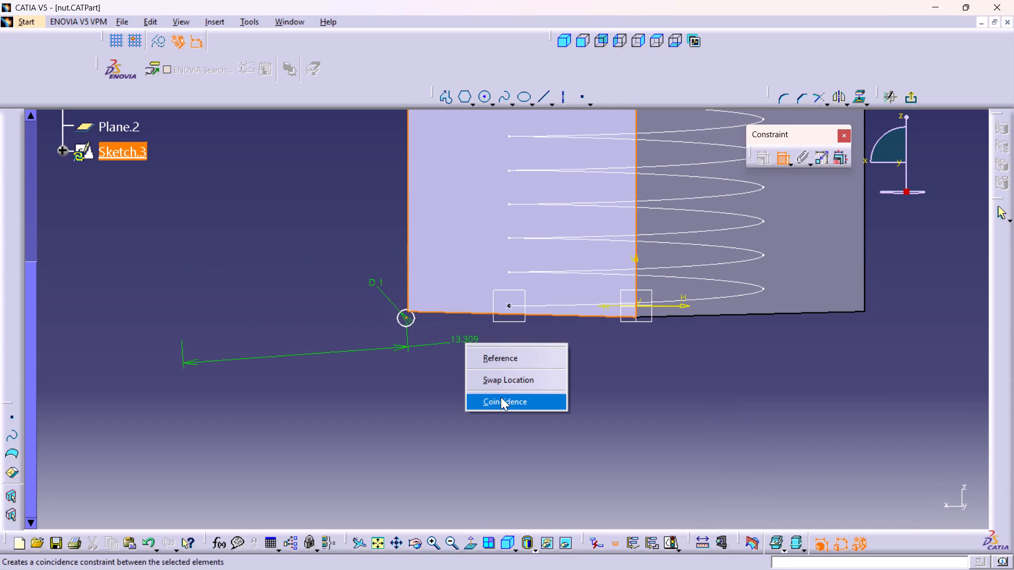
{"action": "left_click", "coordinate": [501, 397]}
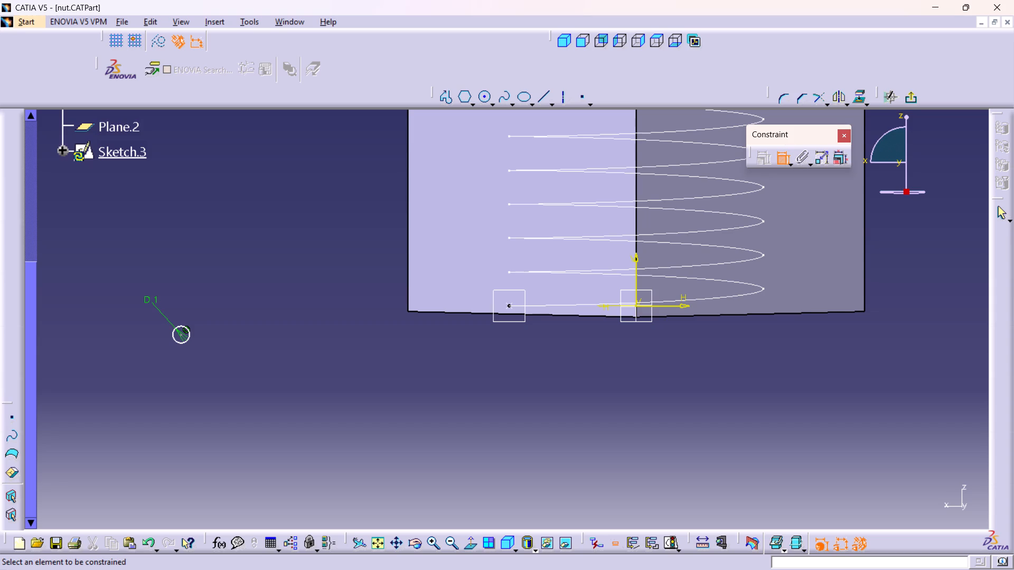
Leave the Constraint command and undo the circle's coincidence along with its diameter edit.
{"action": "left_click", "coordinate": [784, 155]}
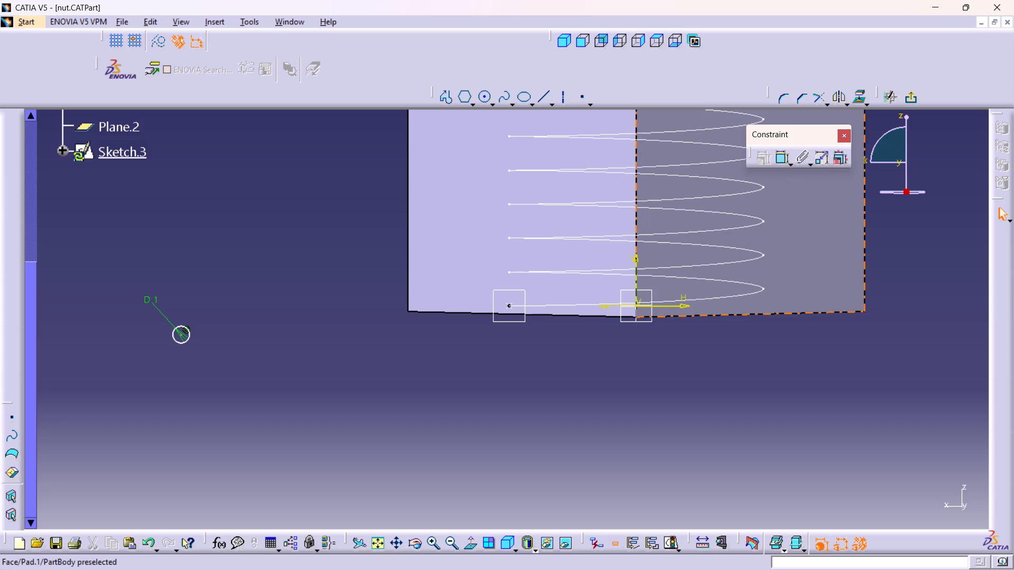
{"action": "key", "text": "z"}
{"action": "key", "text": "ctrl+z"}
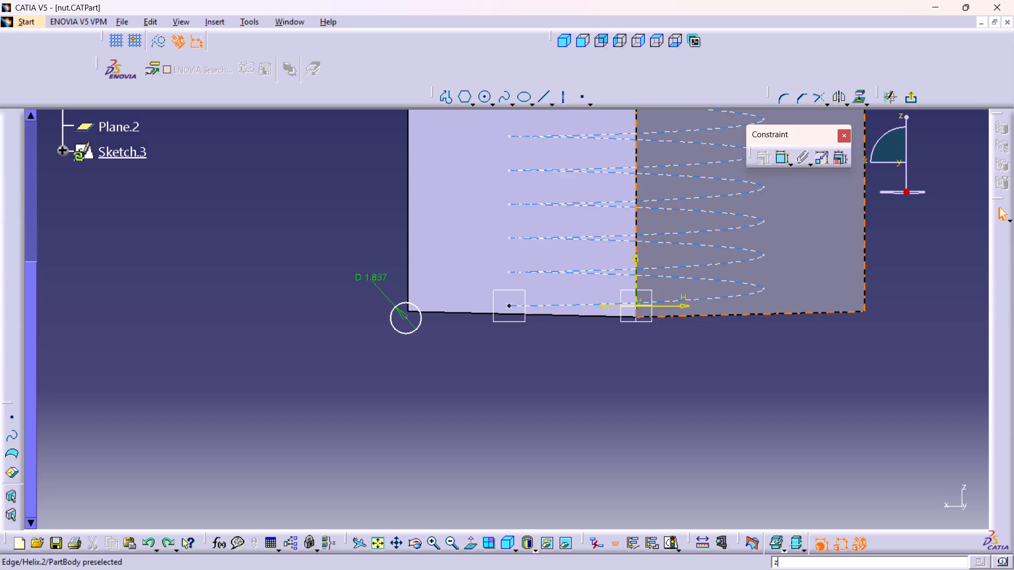
Constrain the circle's centre coincident with the start point of the helix.
{"action": "double_click", "coordinate": [781, 159]}
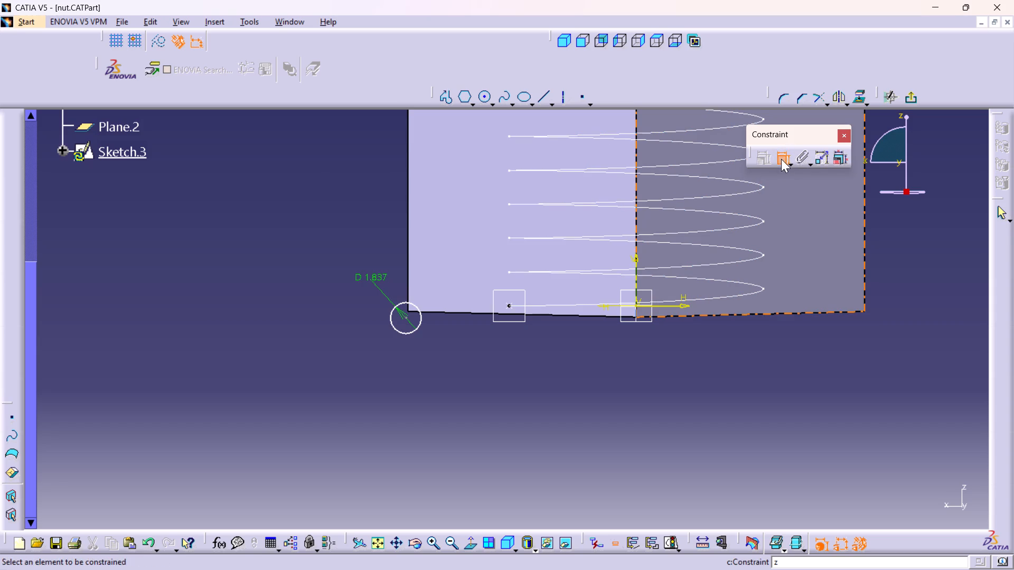
{"action": "left_click", "coordinate": [407, 317]}
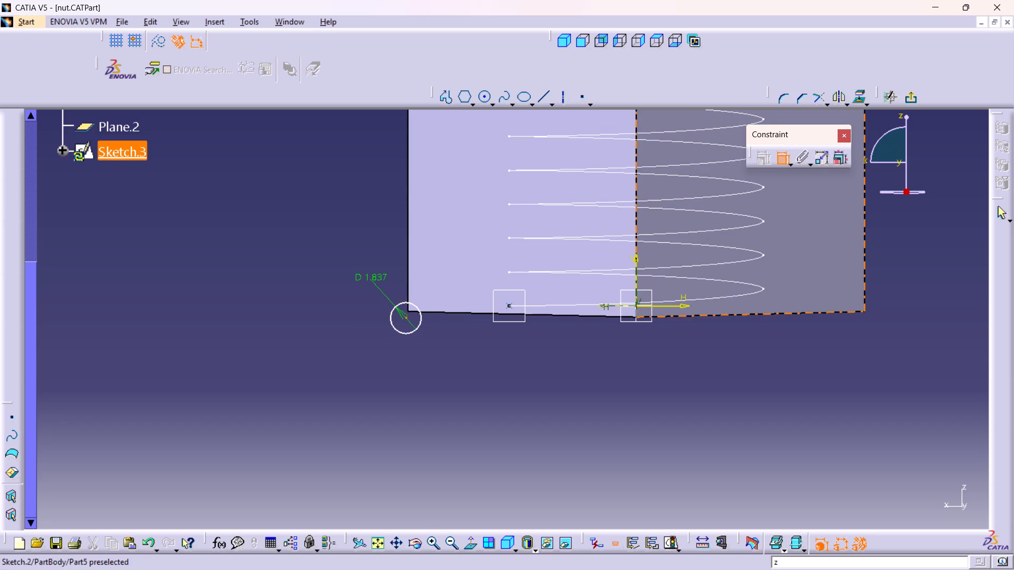
{"action": "left_click", "coordinate": [509, 305]}
{"action": "right_click", "coordinate": [491, 354]}
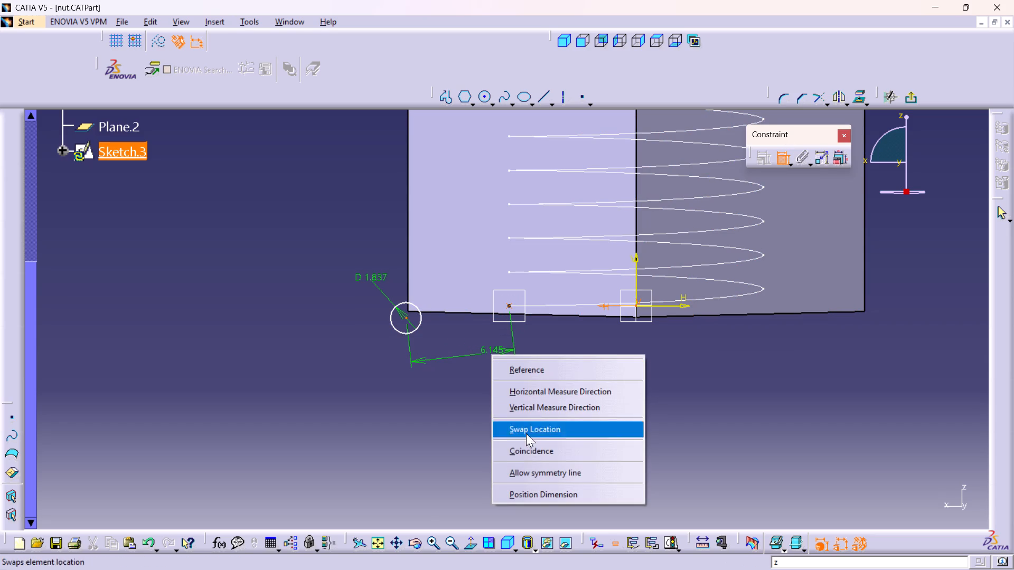
{"action": "left_click", "coordinate": [520, 454]}
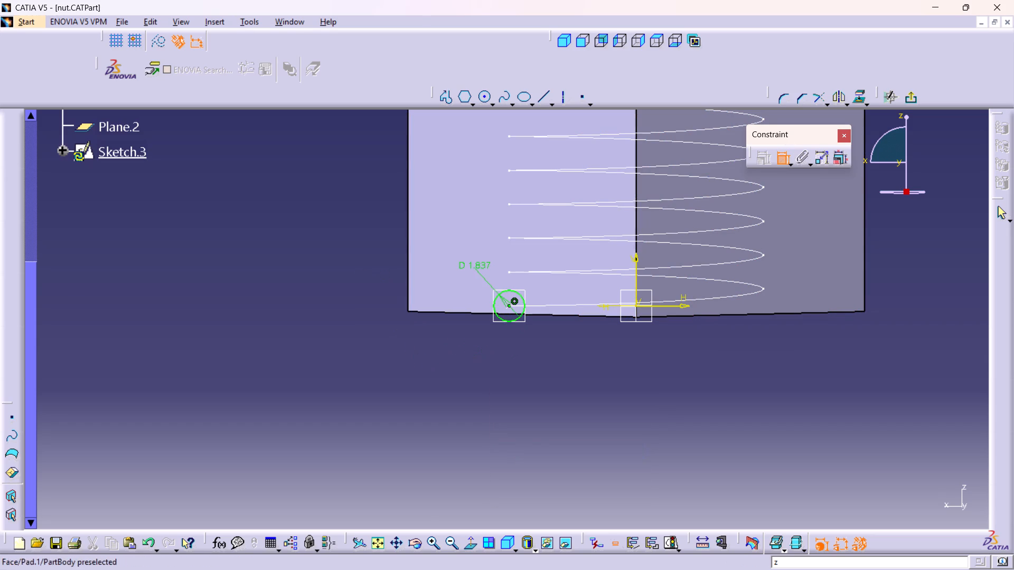
Set the circle's diameter to 1 mm and exit the sketch.
{"action": "double_click", "coordinate": [474, 263]}
{"action": "key", "text": "1"}
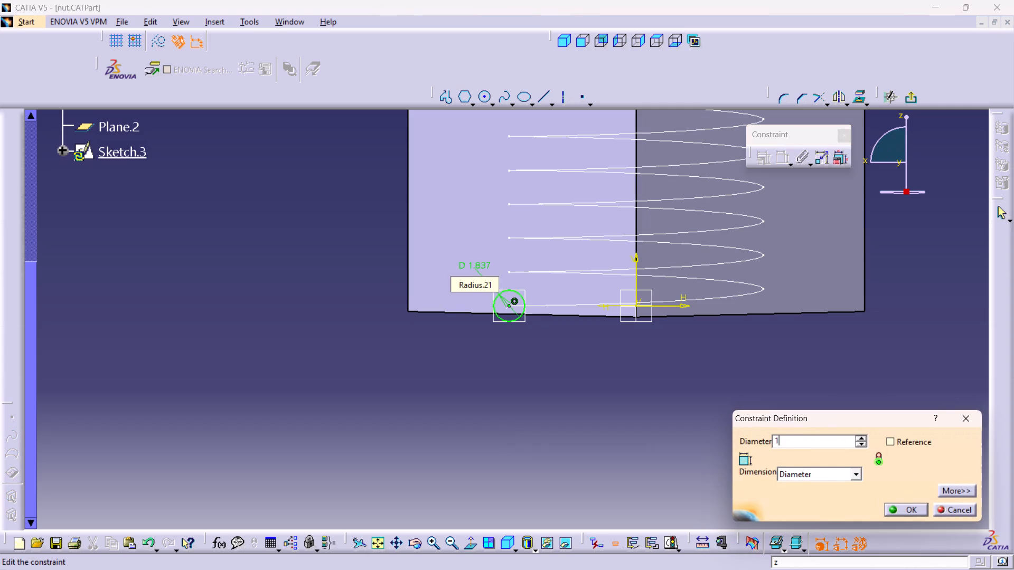
{"action": "key", "text": "Return"}
{"action": "left_click", "coordinate": [512, 397]}
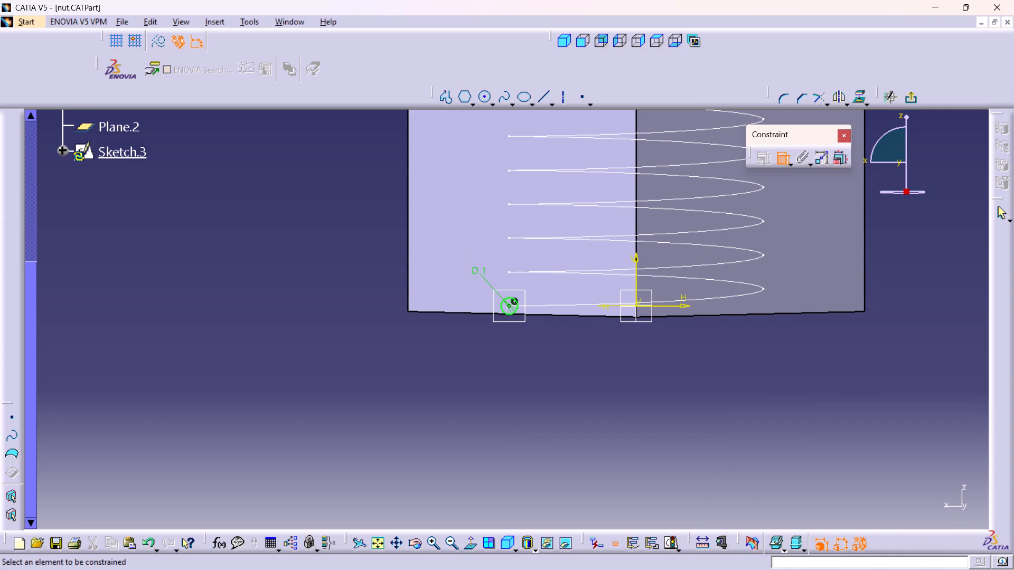
{"action": "left_click", "coordinate": [910, 97]}
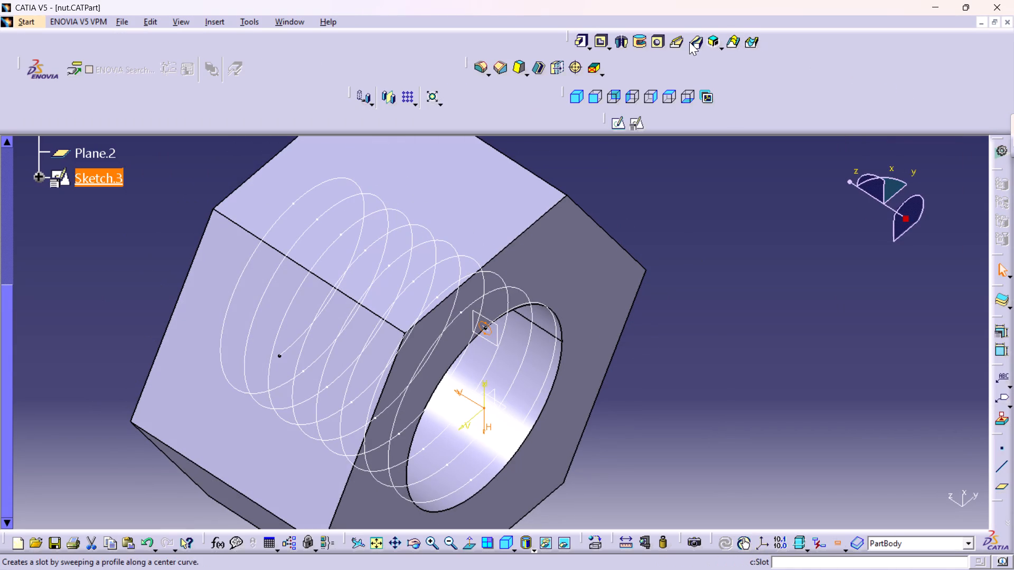
Cut a slot with the circle sketch as profile and Helix.2 as centre curve, using Keep angle profile control.
{"action": "left_click", "coordinate": [694, 37]}
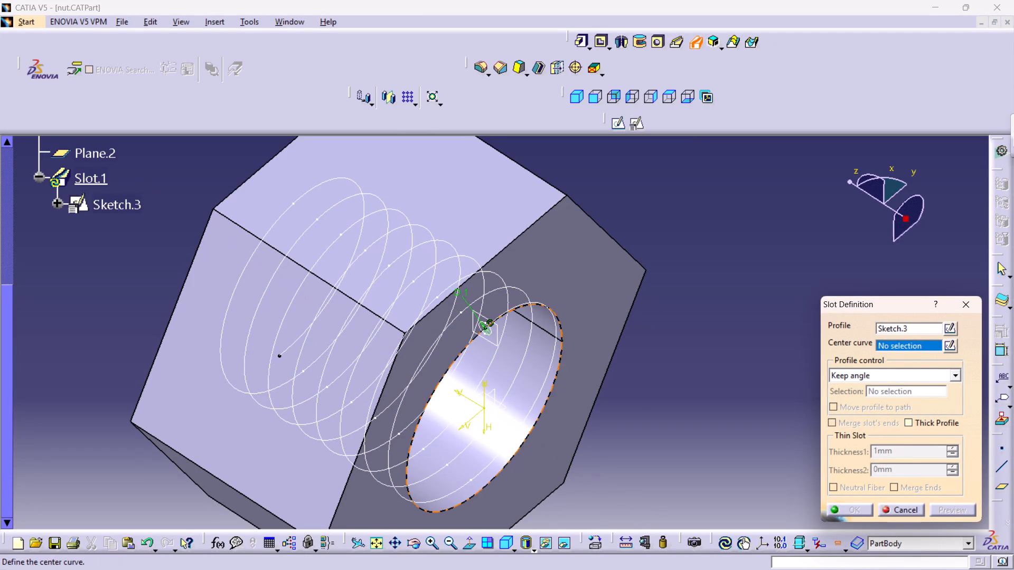
{"action": "left_click", "coordinate": [533, 303]}
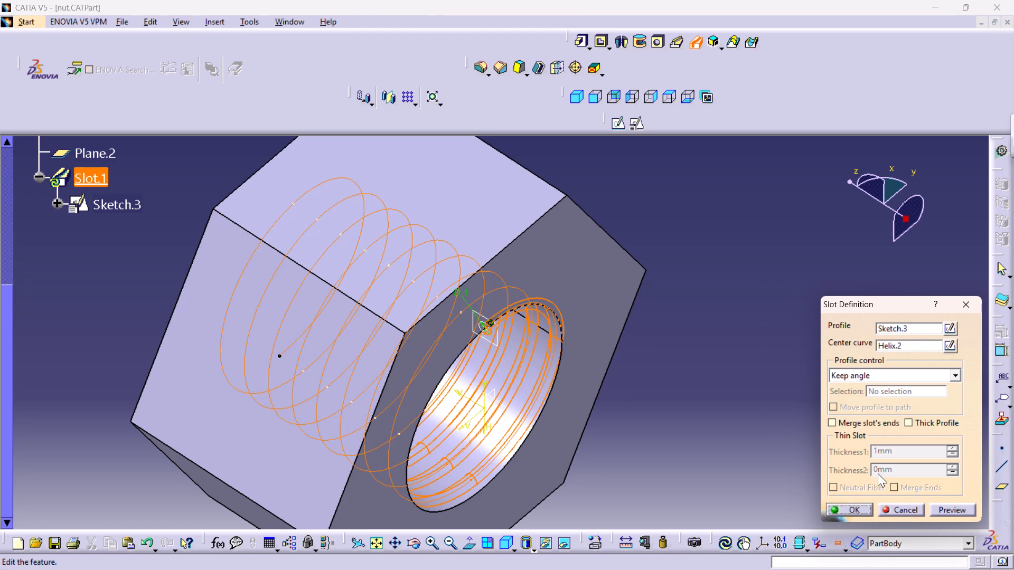
{"action": "left_click", "coordinate": [946, 510]}
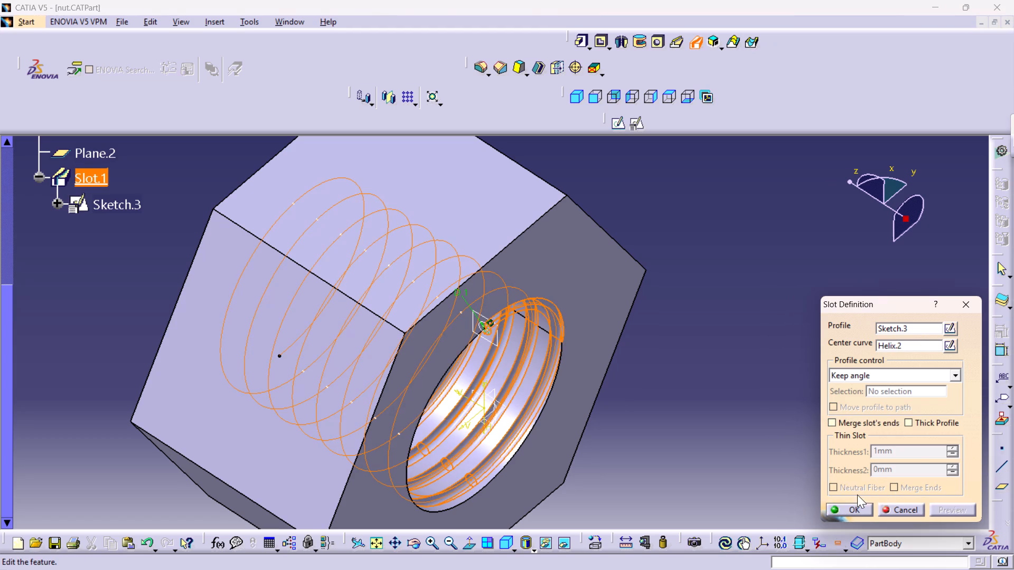
{"action": "left_click", "coordinate": [865, 509]}
{"action": "left_click", "coordinate": [708, 472]}
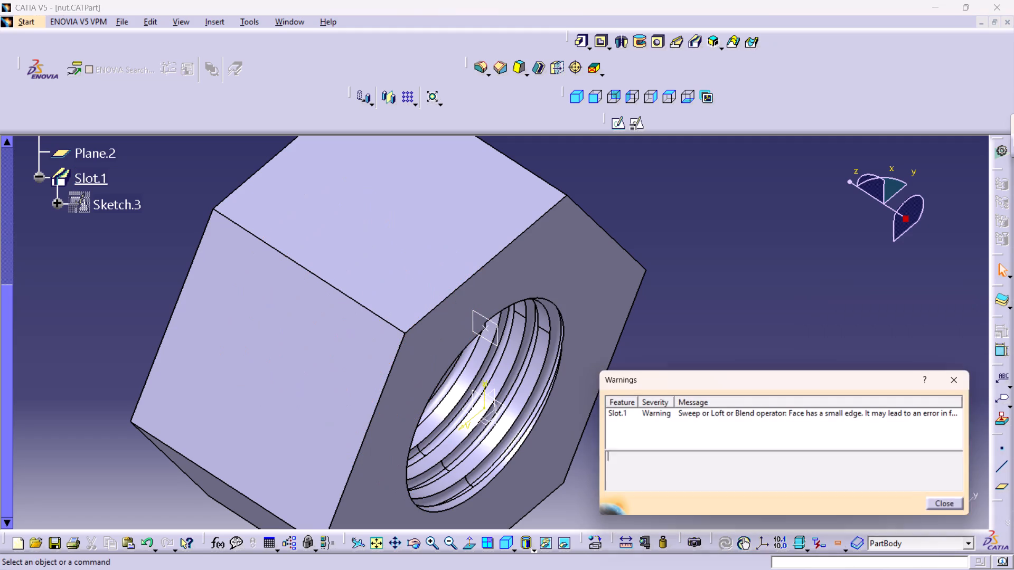
{"action": "left_click", "coordinate": [952, 504]}
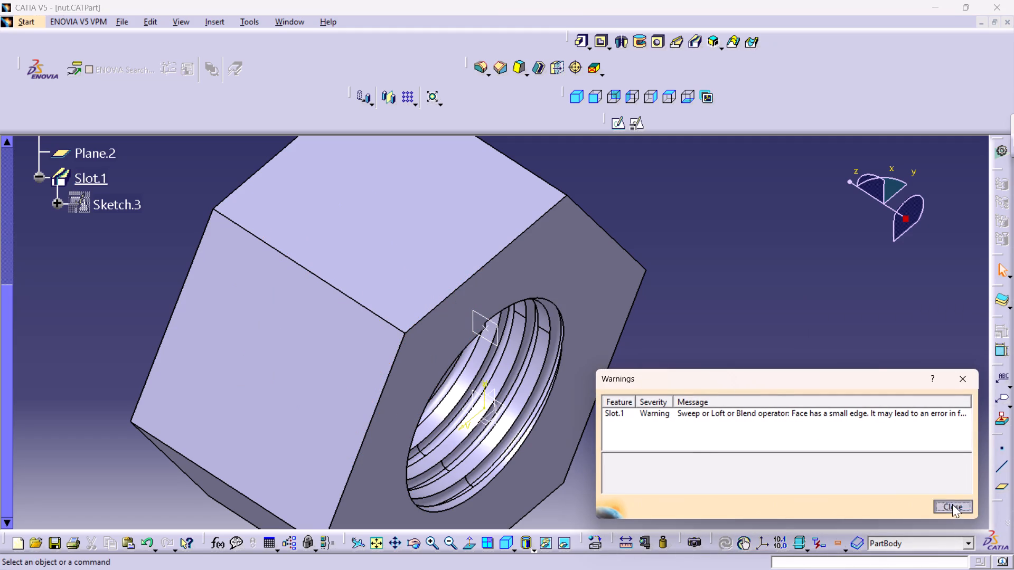
Examine the thread cut inside the nut's hole from several angles, finishing in the isometric view.
{"action": "middle_click_drag", "start_coordinate": [775, 344], "coordinate": [823, 462]}
{"action": "right_click_drag", "start_coordinate": [775, 344], "coordinate": [824, 470]}
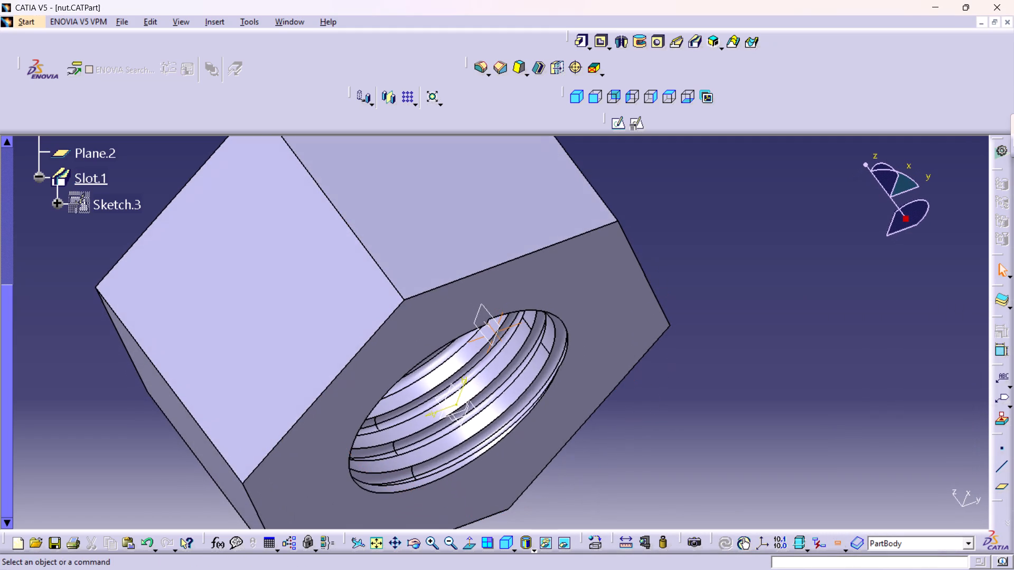
{"action": "middle_click_drag", "start_coordinate": [782, 293], "coordinate": [775, 426]}
{"action": "right_click_drag", "start_coordinate": [782, 293], "coordinate": [775, 452]}
{"action": "right_click", "coordinate": [802, 310]}
{"action": "middle_click_drag", "start_coordinate": [802, 310], "coordinate": [804, 330]}
{"action": "middle_click_drag", "start_coordinate": [793, 316], "coordinate": [786, 417]}
{"action": "right_click", "coordinate": [793, 316]}
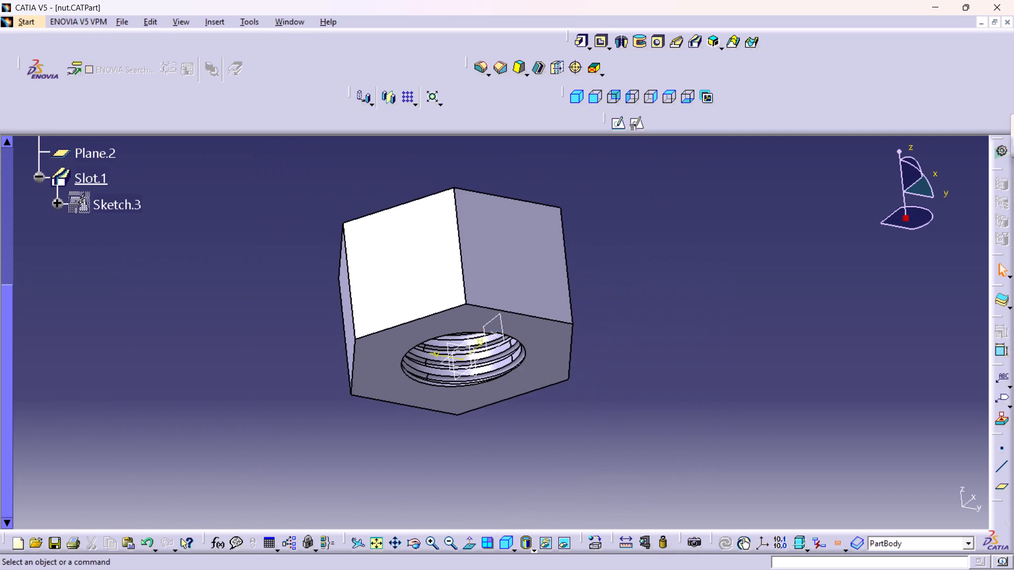
{"action": "left_click", "coordinate": [503, 539]}
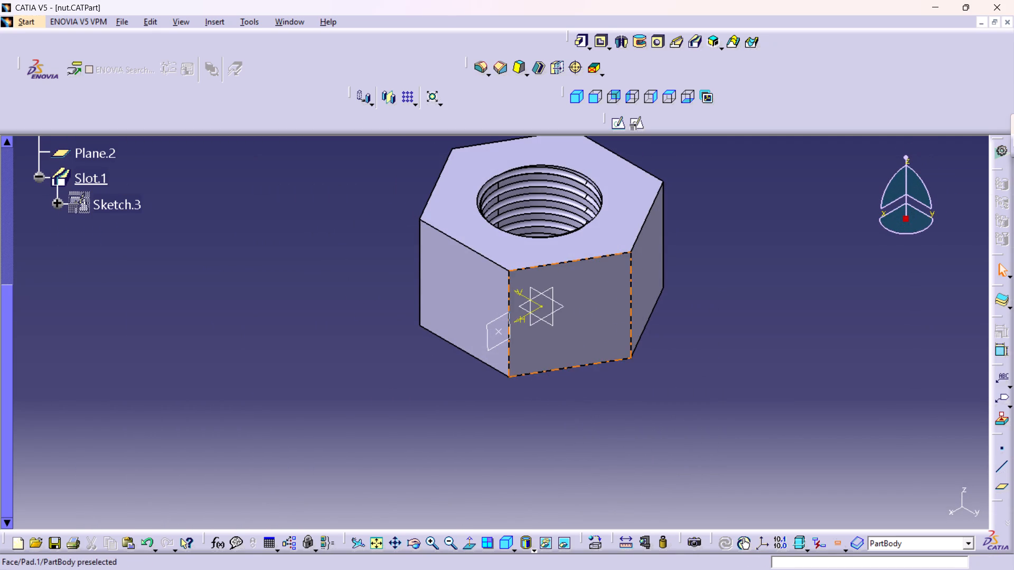
Hide the reference plane Plane.2 at the helix start.
{"action": "right_click", "coordinate": [492, 322]}
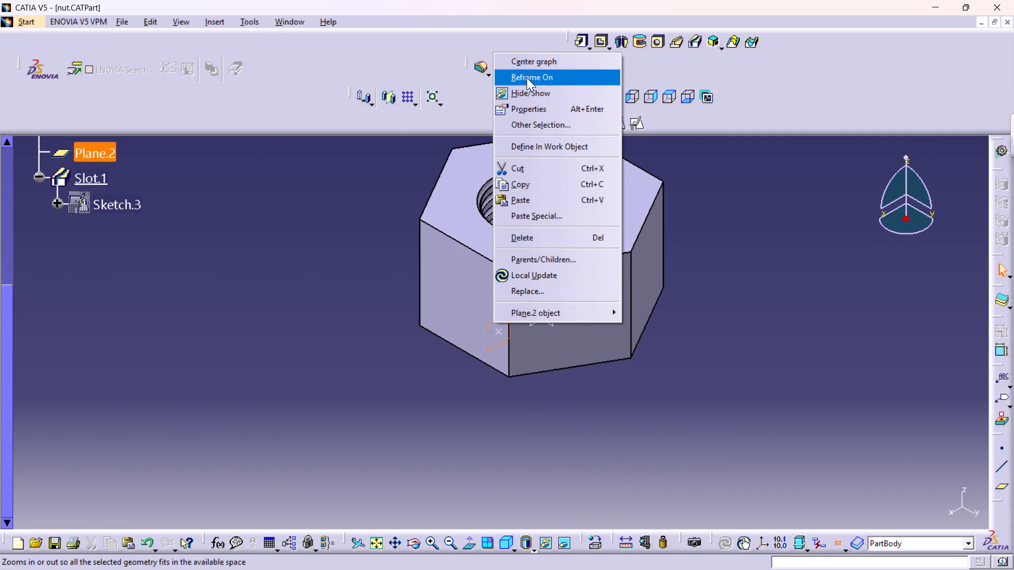
{"action": "left_click", "coordinate": [524, 97]}
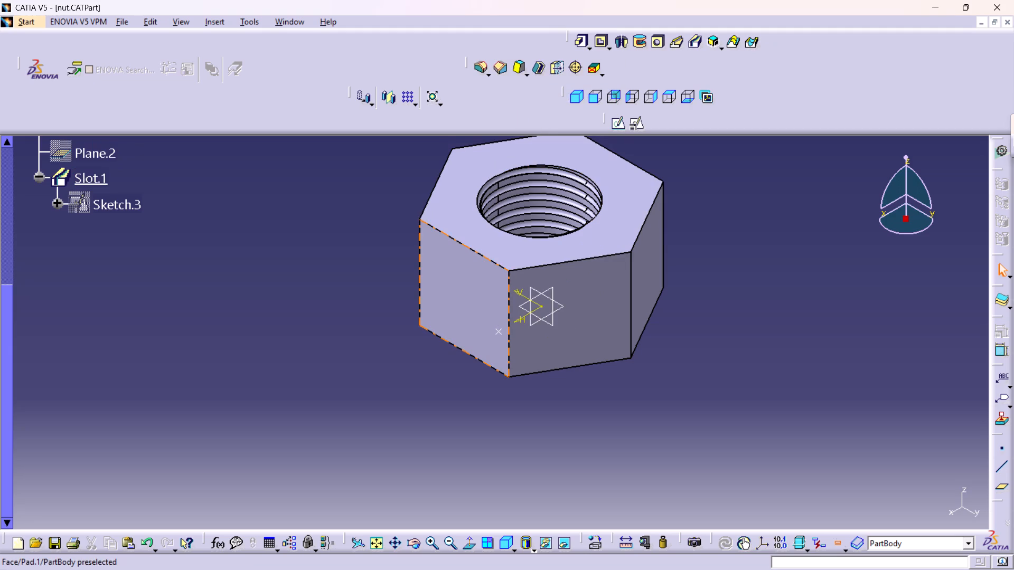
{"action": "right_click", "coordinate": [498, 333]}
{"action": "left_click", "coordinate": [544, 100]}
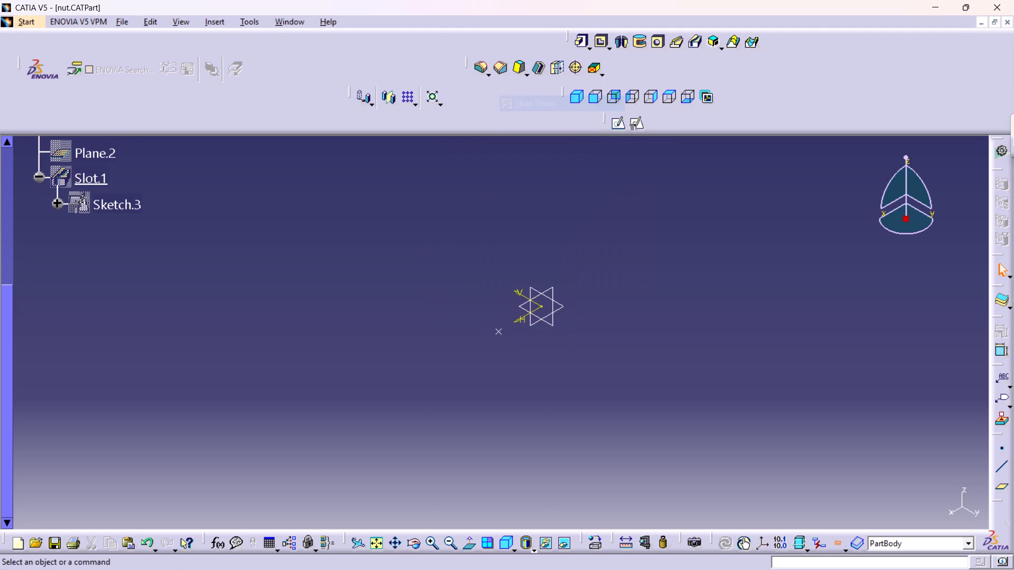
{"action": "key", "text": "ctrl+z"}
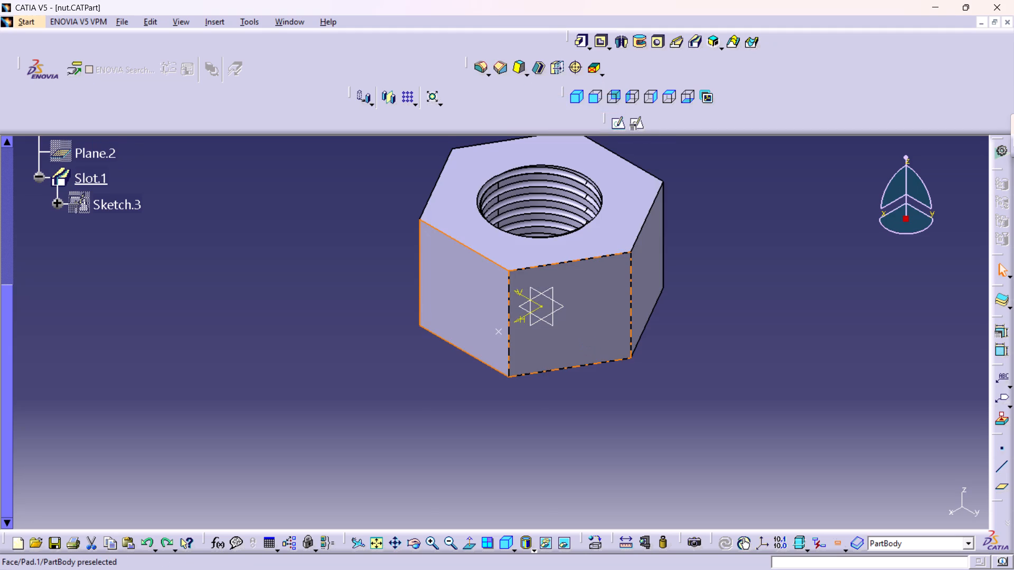
Hide Sketch.2, the point sketch that marks the helix start.
{"action": "left_click", "coordinate": [498, 332]}
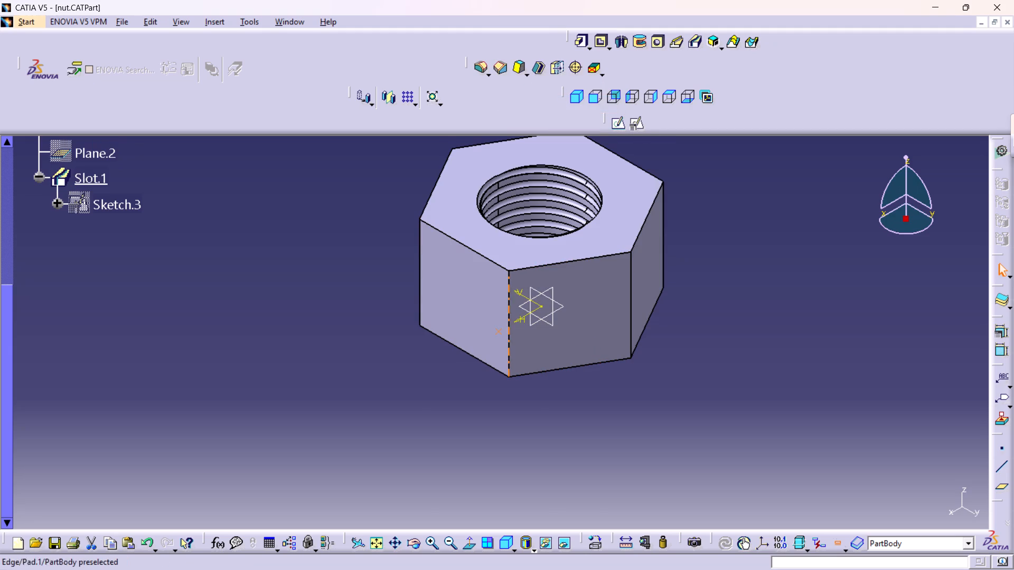
{"action": "right_click", "coordinate": [497, 333]}
{"action": "right_click", "coordinate": [497, 333]}
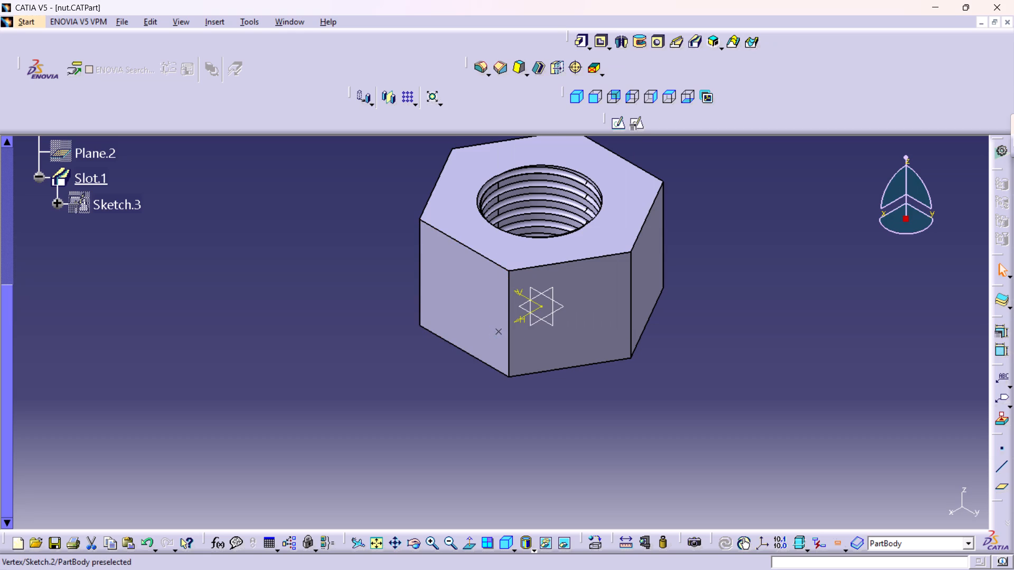
{"action": "right_click", "coordinate": [496, 329]}
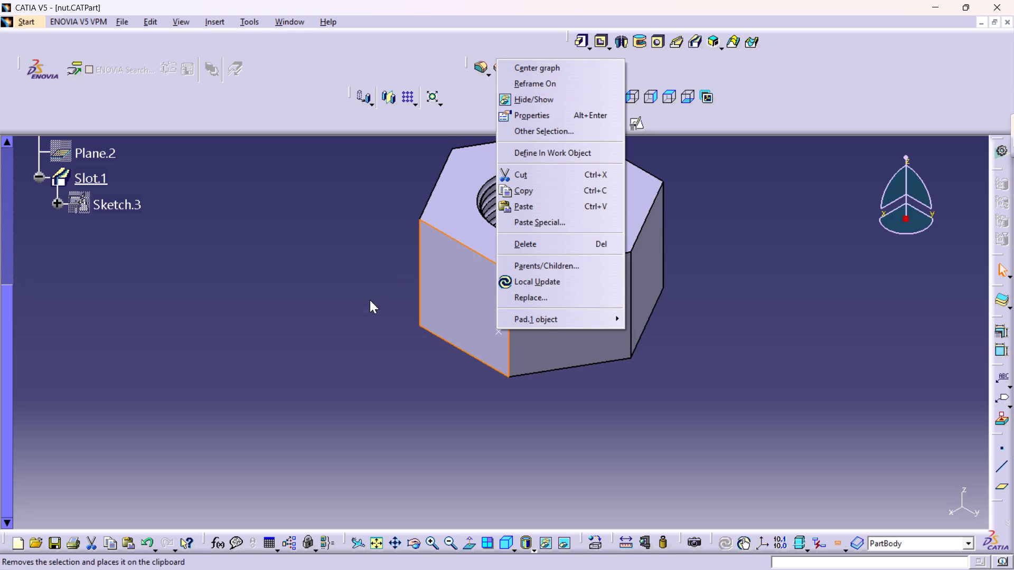
{"action": "left_click", "coordinate": [355, 323]}
{"action": "left_click", "coordinate": [436, 381]}
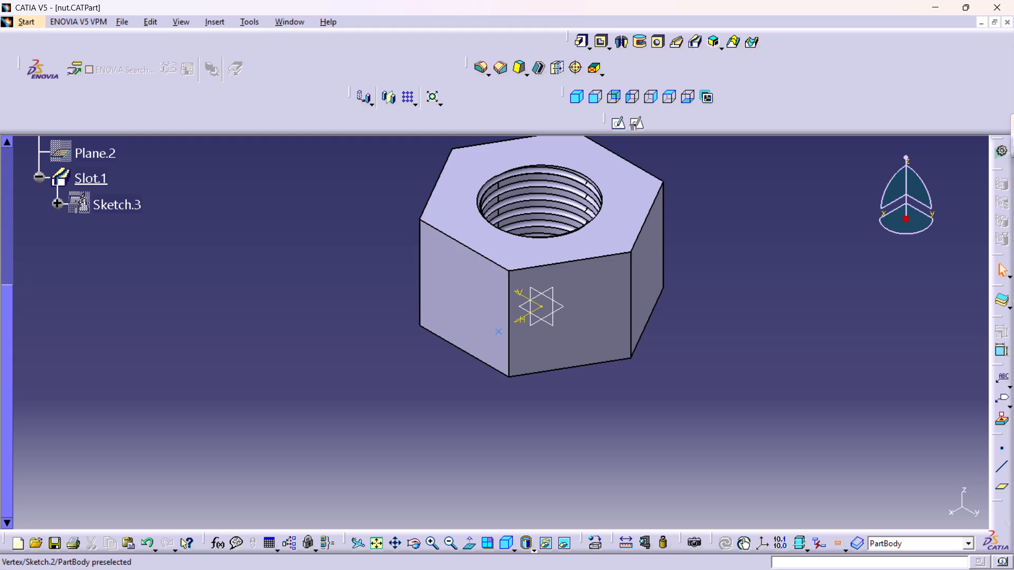
{"action": "right_click", "coordinate": [497, 331]}
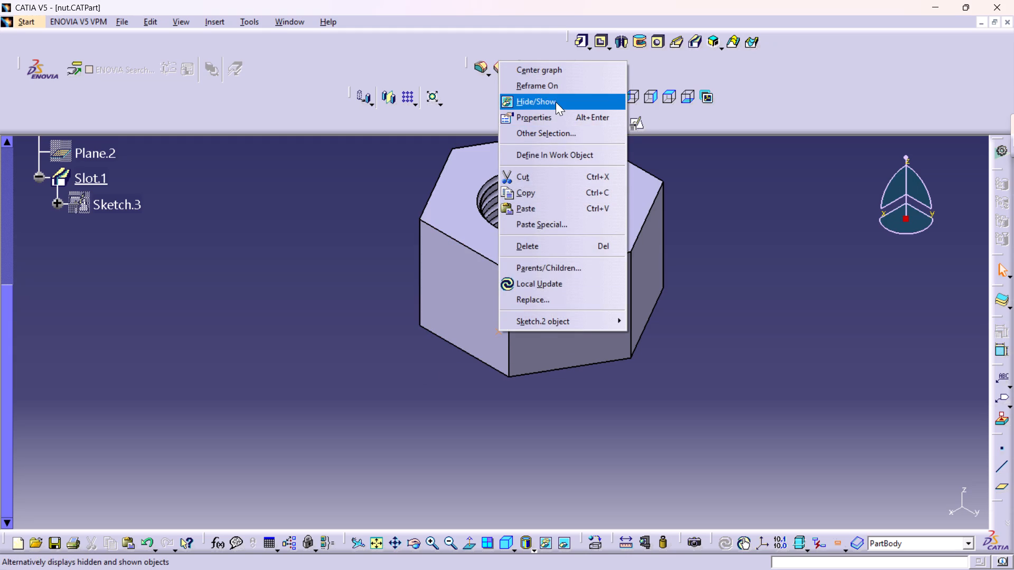
{"action": "left_click", "coordinate": [556, 102]}
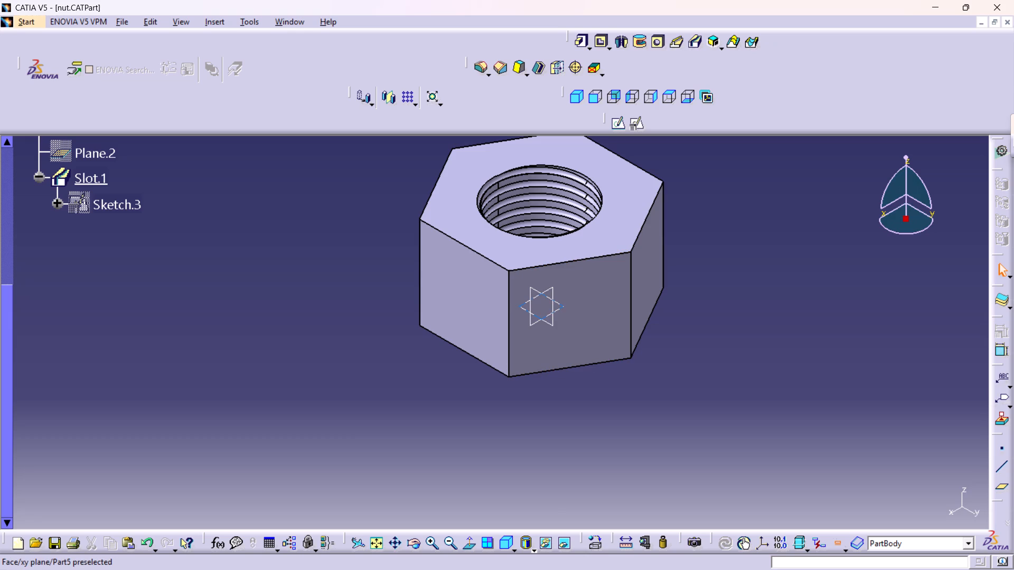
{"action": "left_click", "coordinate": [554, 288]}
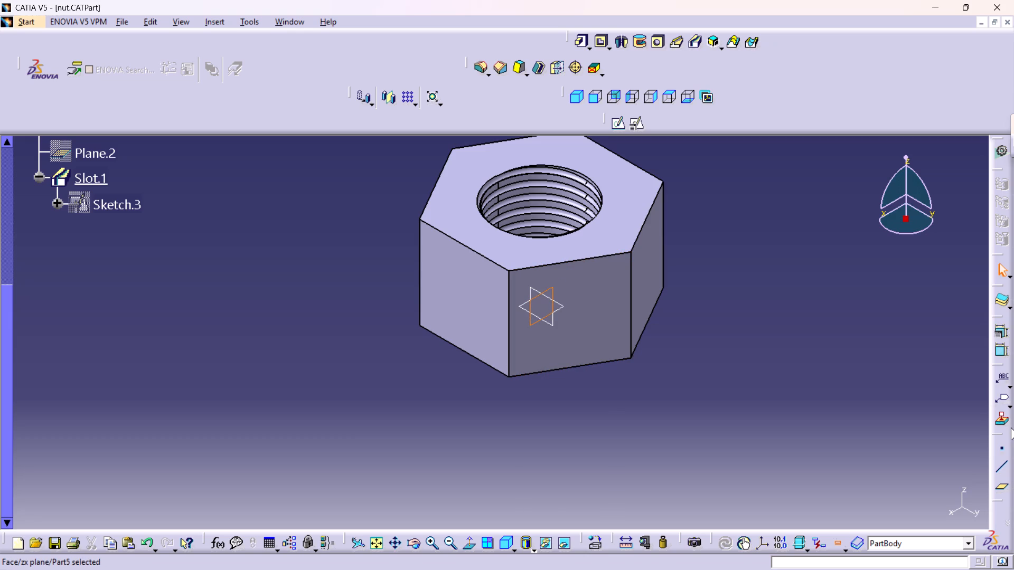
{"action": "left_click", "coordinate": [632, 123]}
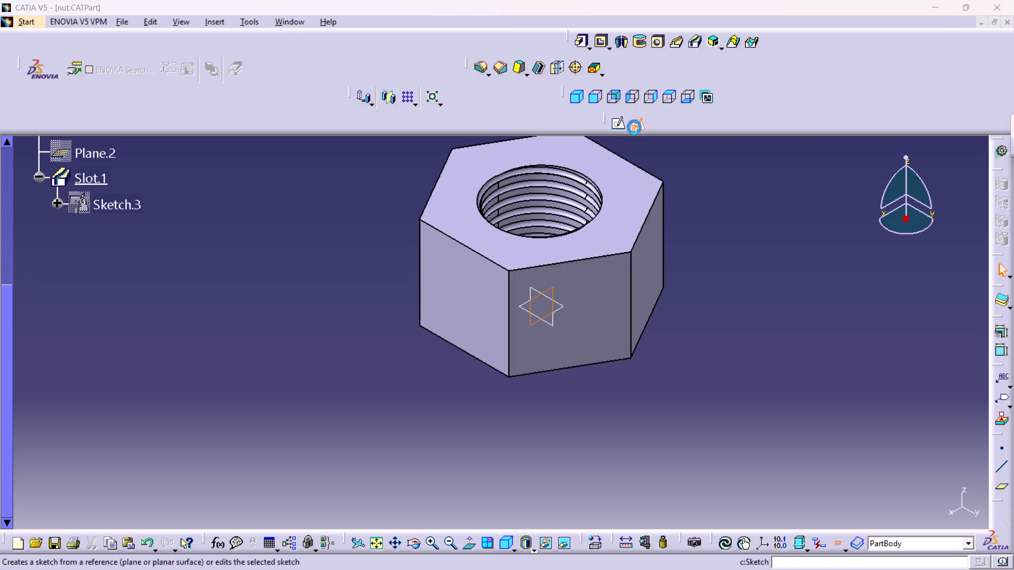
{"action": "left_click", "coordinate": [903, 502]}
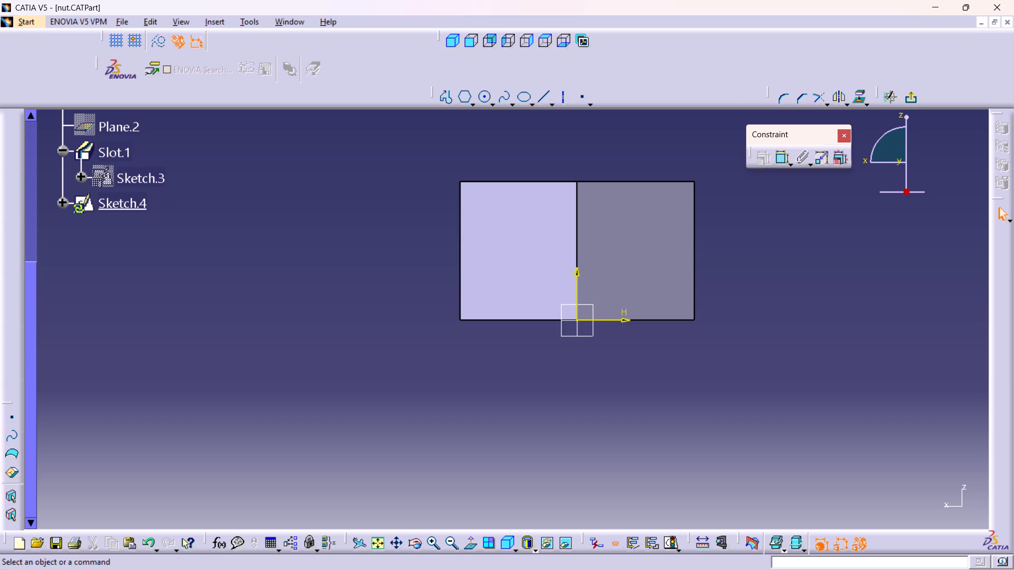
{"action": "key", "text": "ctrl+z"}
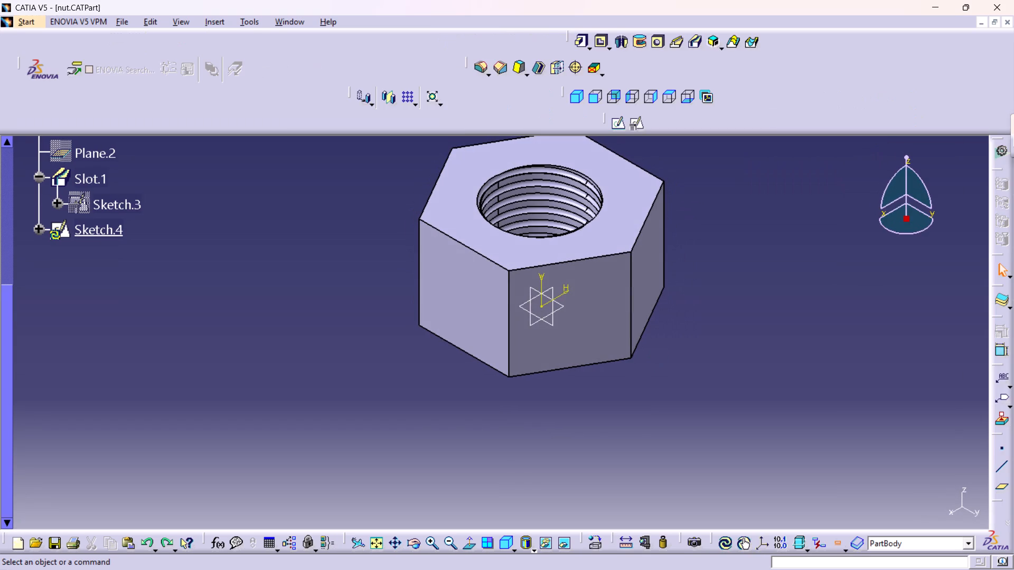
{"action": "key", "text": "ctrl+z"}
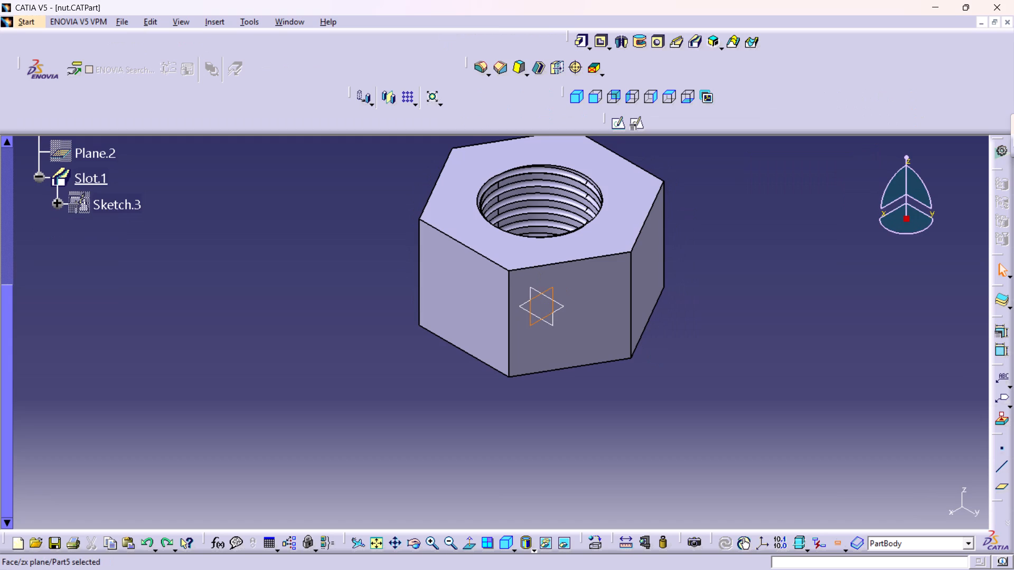
Create a positioned sketch on the yz plane with implicit origin and orientation.
{"action": "left_click", "coordinate": [555, 321]}
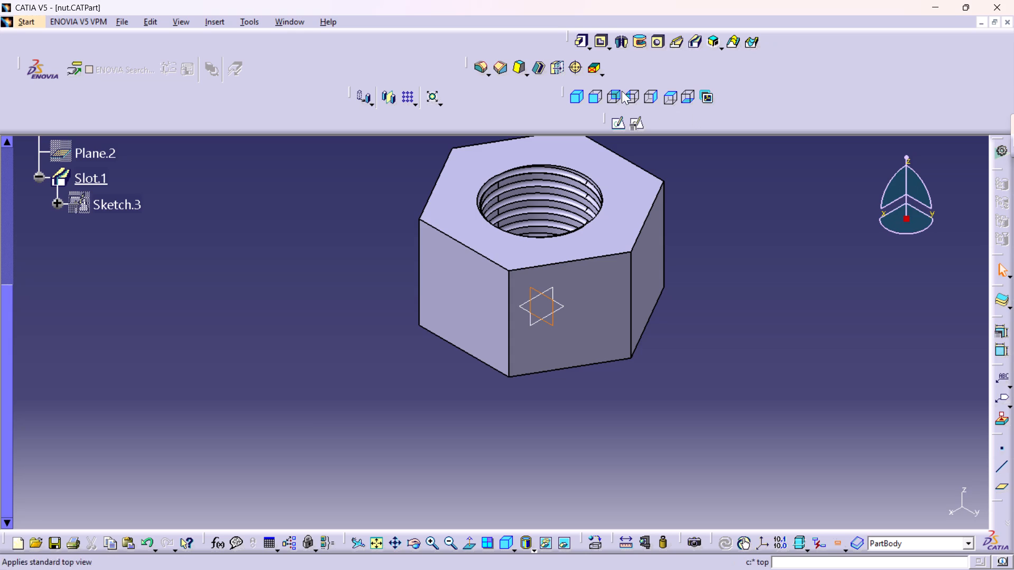
{"action": "left_click", "coordinate": [635, 120]}
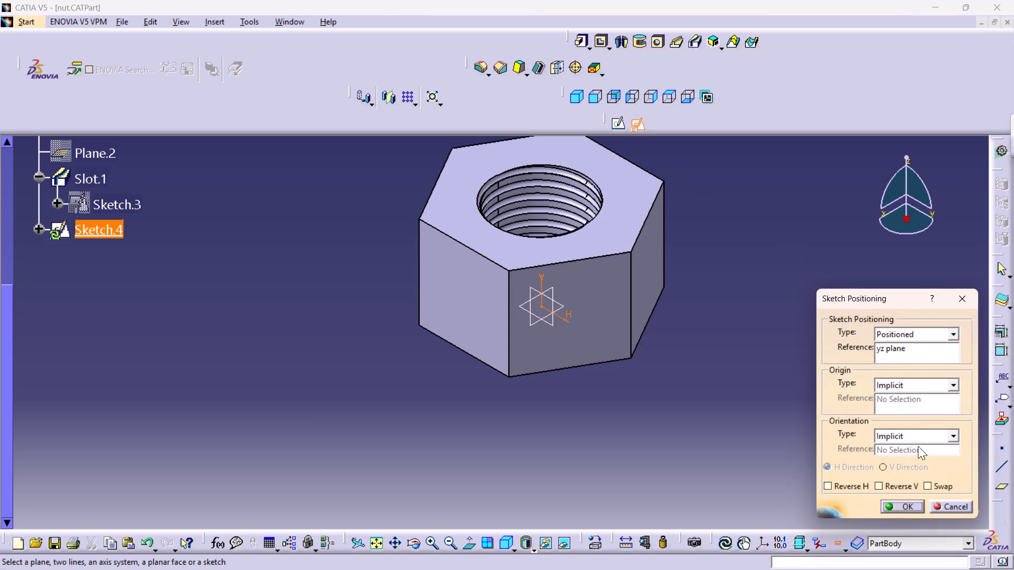
{"action": "left_click", "coordinate": [899, 509]}
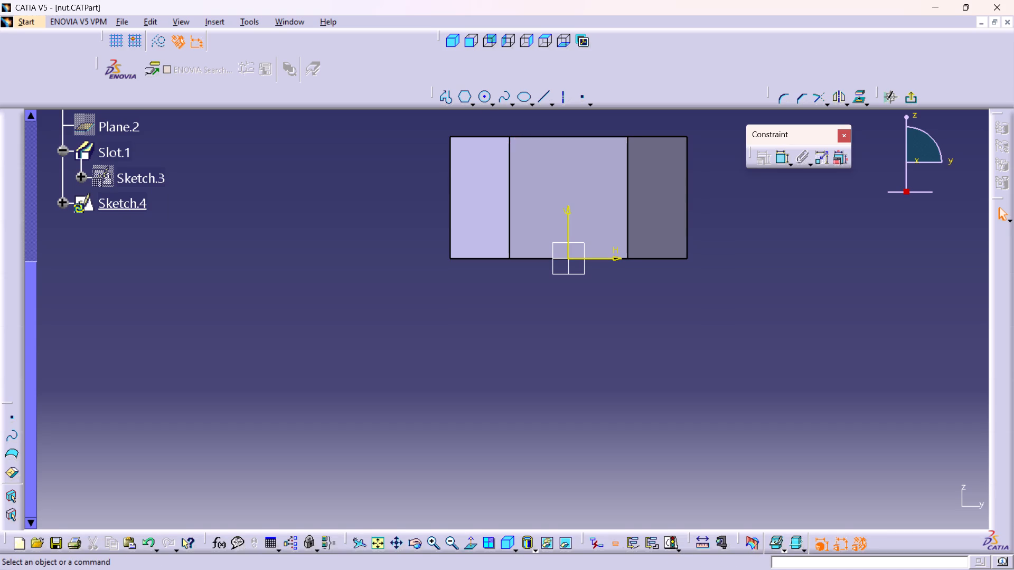
Sketch a closed triangular profile overlapping the nut's upper outer corner, with a near-vertical outer side about 7.8 mm long, and exit the sketch.
{"action": "double_click", "coordinate": [544, 97]}
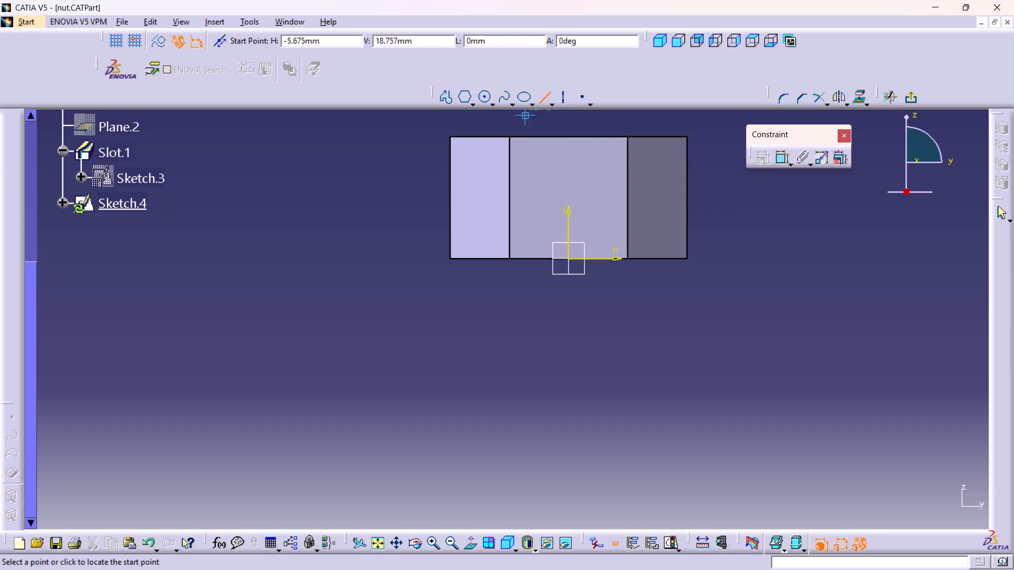
{"action": "double_click", "coordinate": [447, 100]}
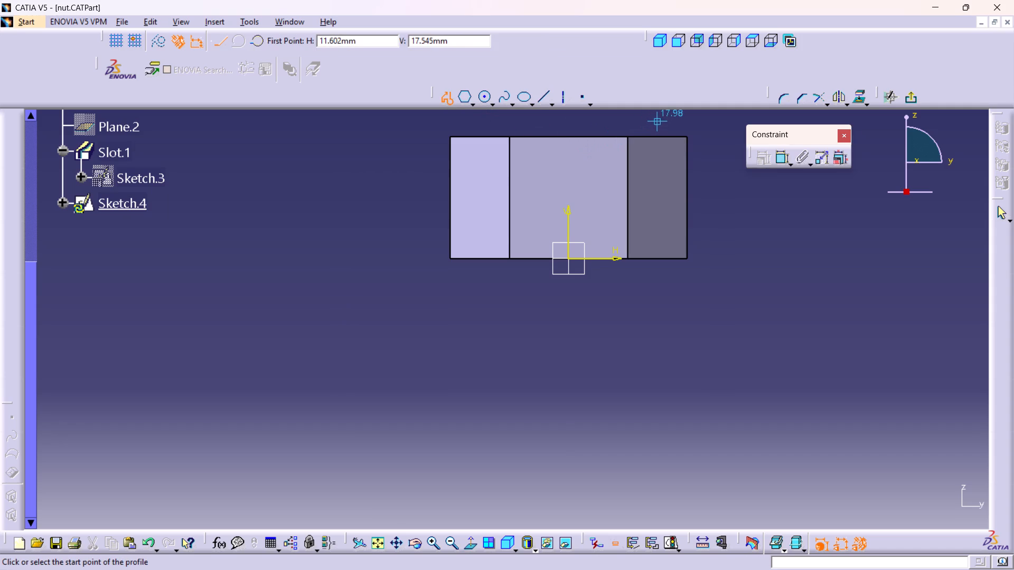
{"action": "middle_click_drag", "start_coordinate": [657, 121], "coordinate": [655, 189]}
{"action": "left_click", "coordinate": [651, 177]}
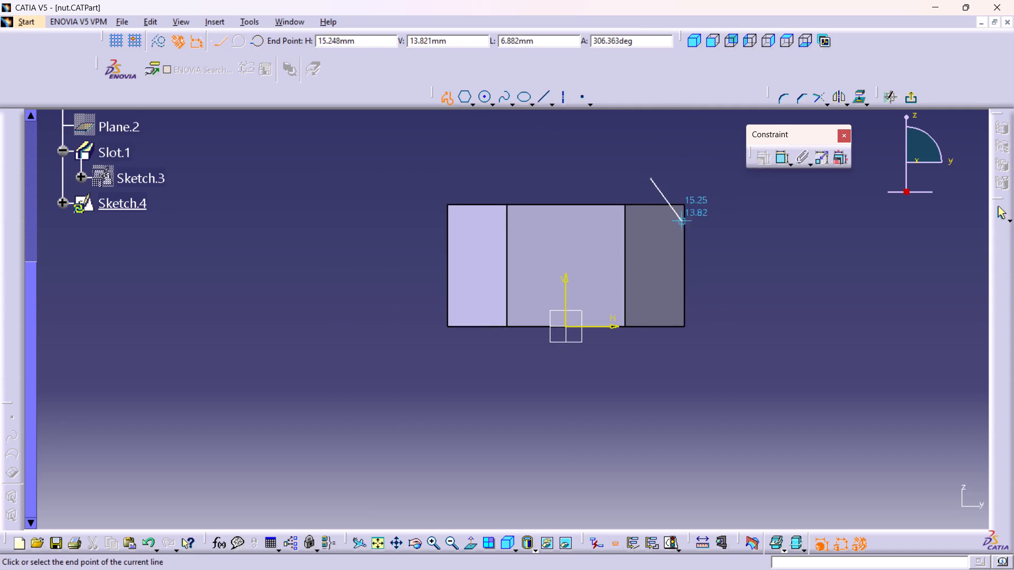
{"action": "left_click", "coordinate": [692, 237]}
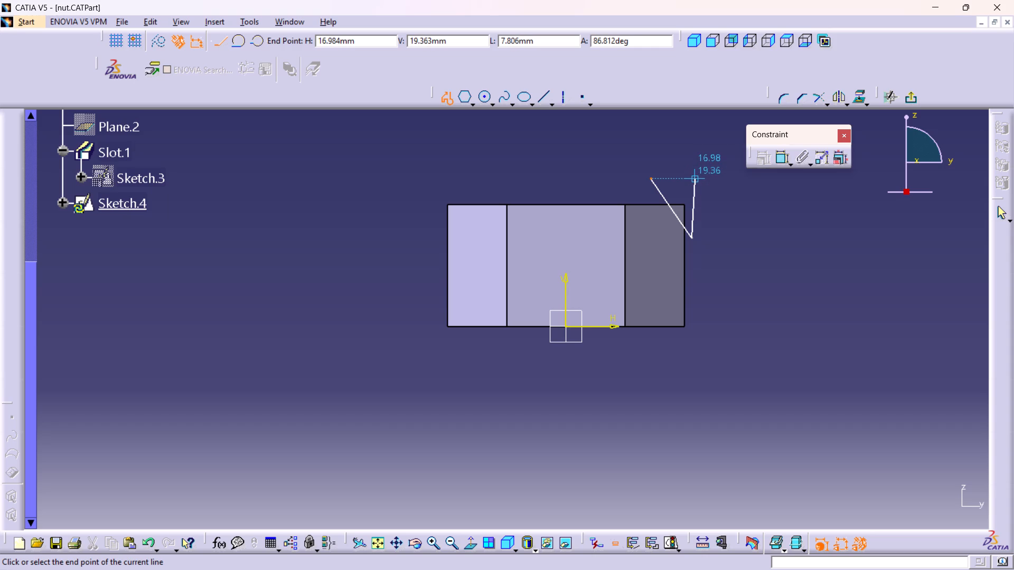
{"action": "left_click", "coordinate": [696, 179]}
{"action": "left_click", "coordinate": [654, 180]}
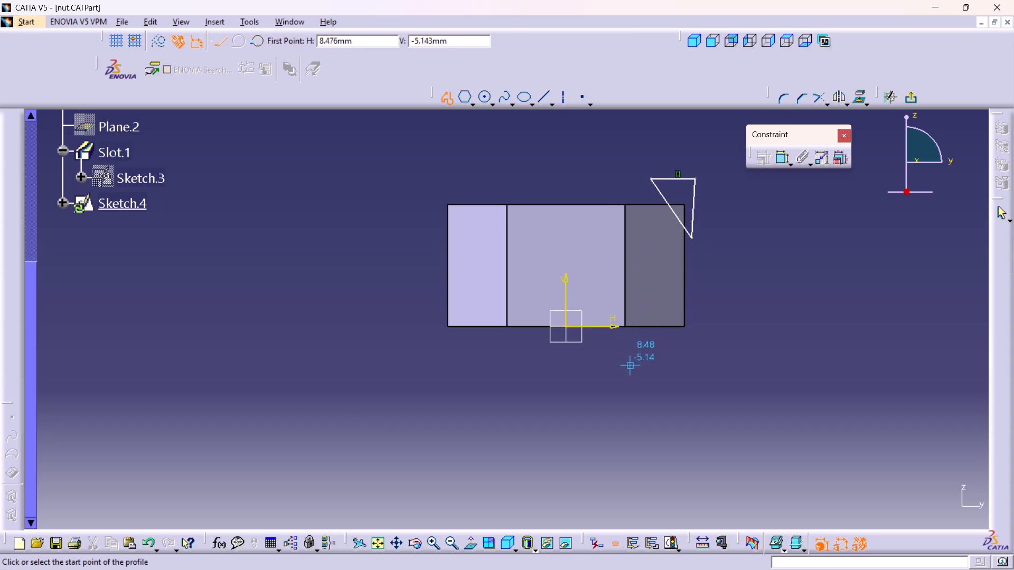
{"action": "left_click", "coordinate": [1002, 215]}
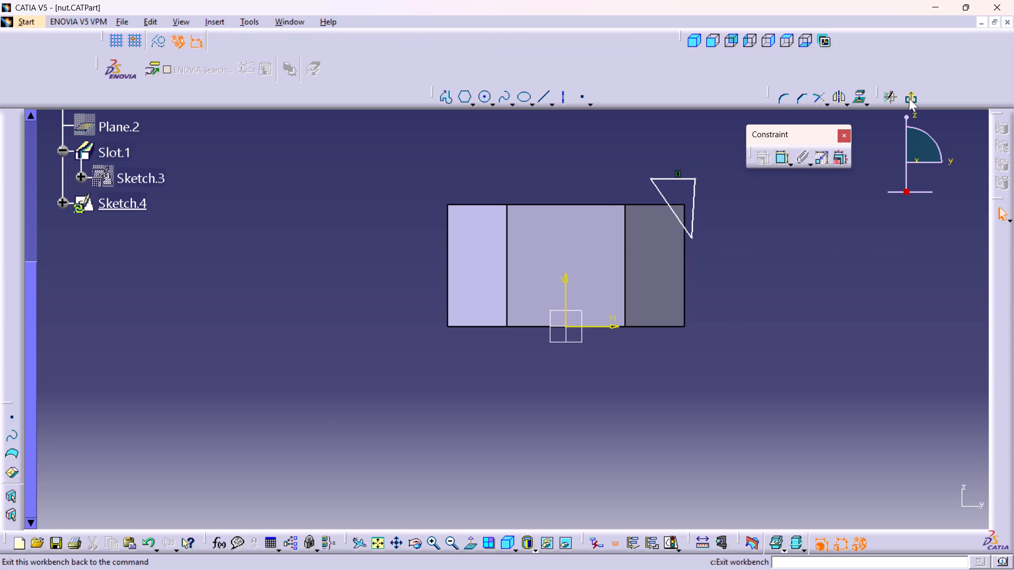
{"action": "left_click", "coordinate": [909, 98]}
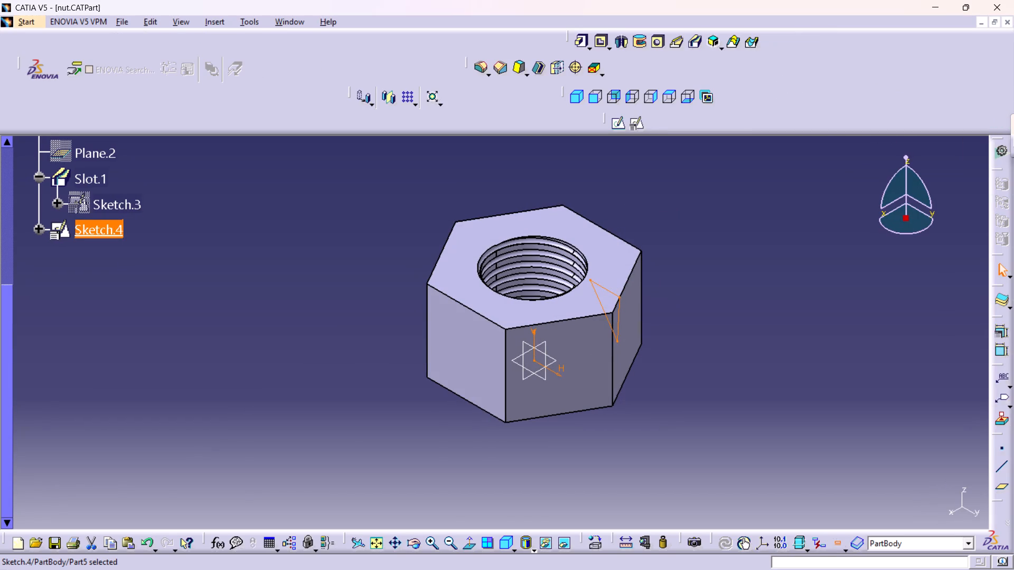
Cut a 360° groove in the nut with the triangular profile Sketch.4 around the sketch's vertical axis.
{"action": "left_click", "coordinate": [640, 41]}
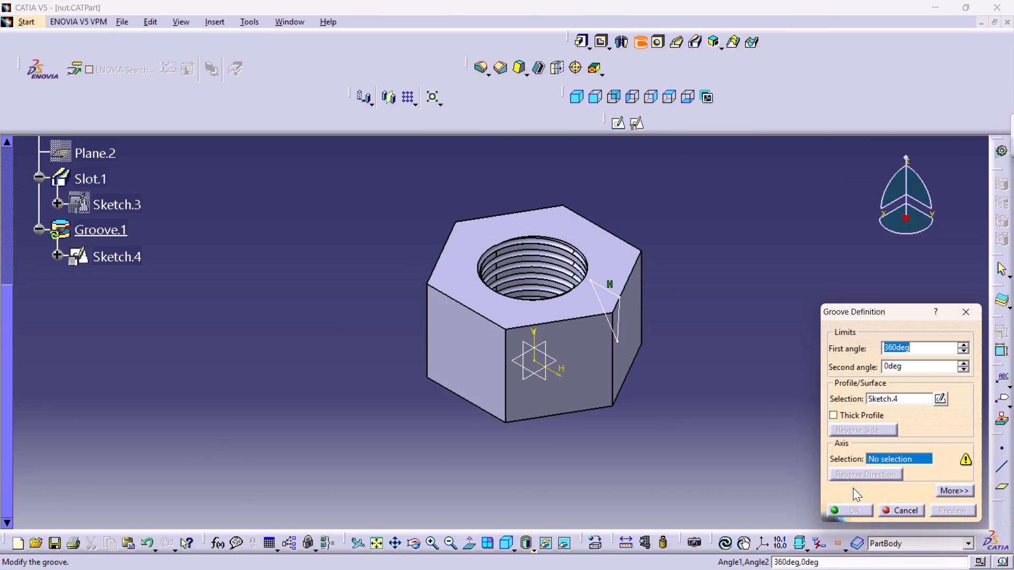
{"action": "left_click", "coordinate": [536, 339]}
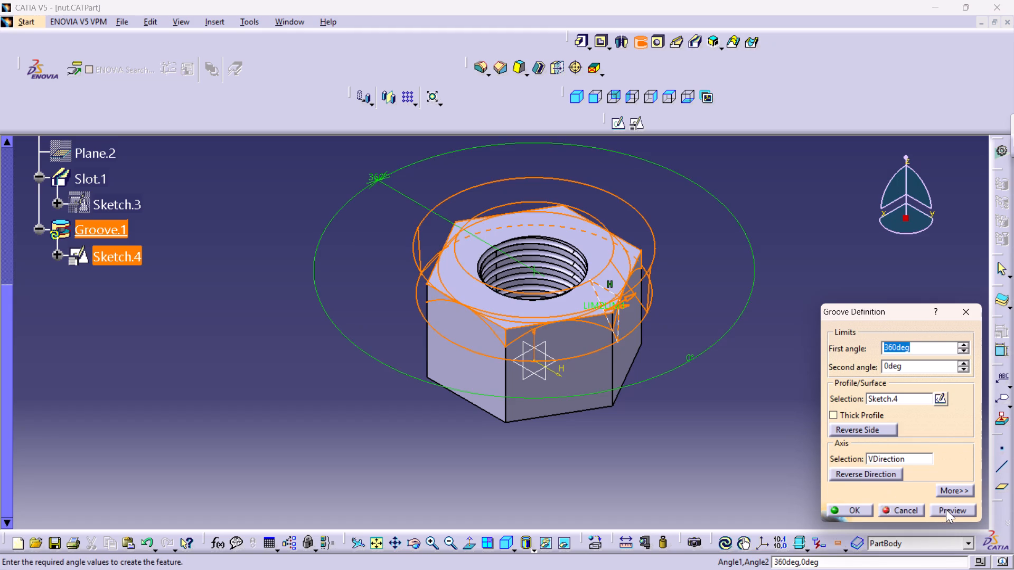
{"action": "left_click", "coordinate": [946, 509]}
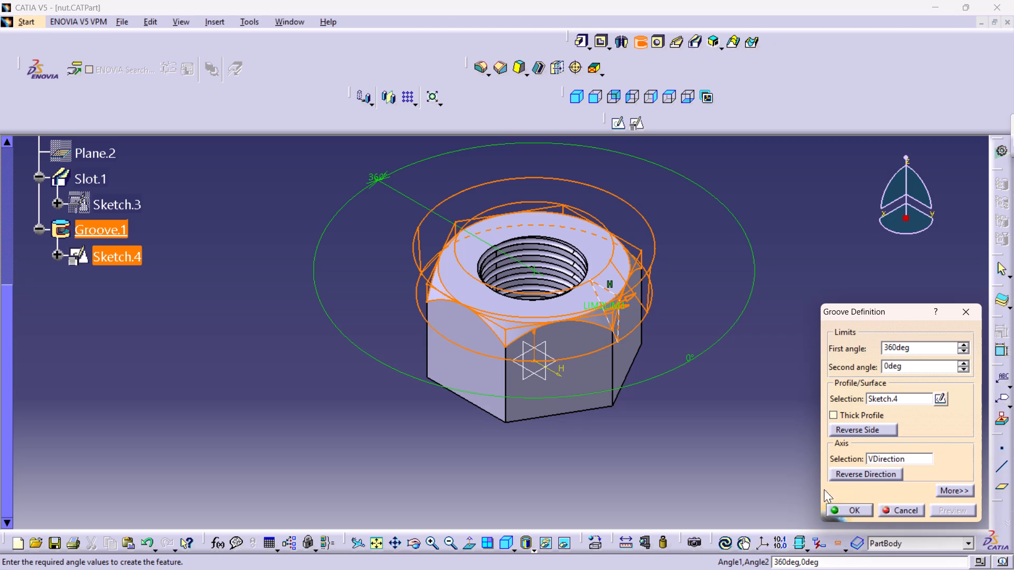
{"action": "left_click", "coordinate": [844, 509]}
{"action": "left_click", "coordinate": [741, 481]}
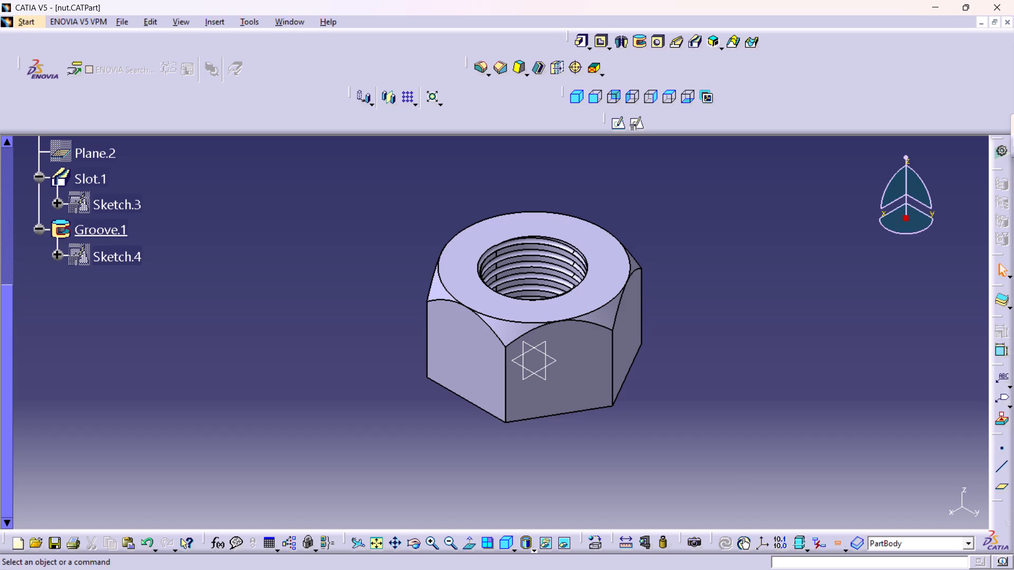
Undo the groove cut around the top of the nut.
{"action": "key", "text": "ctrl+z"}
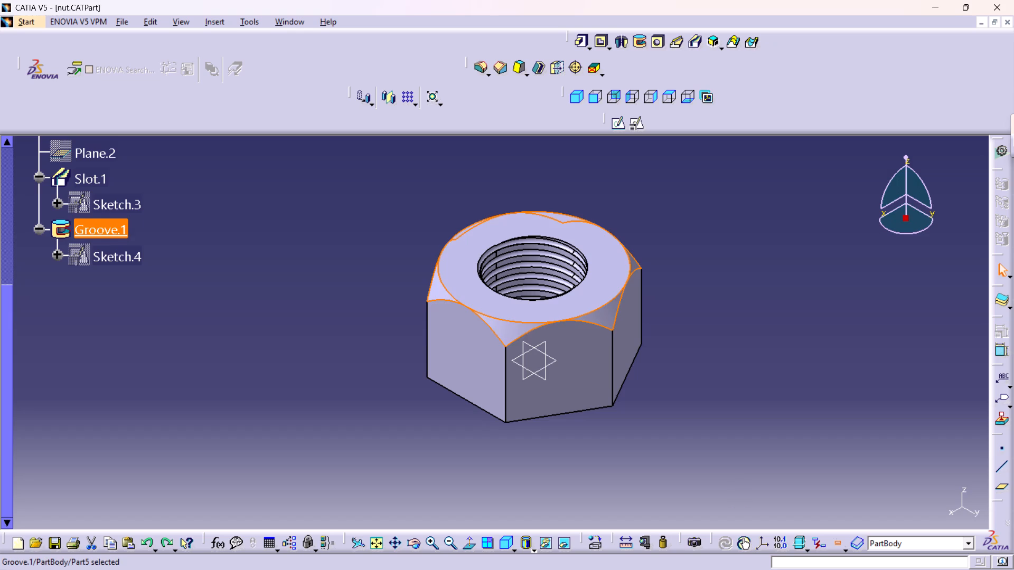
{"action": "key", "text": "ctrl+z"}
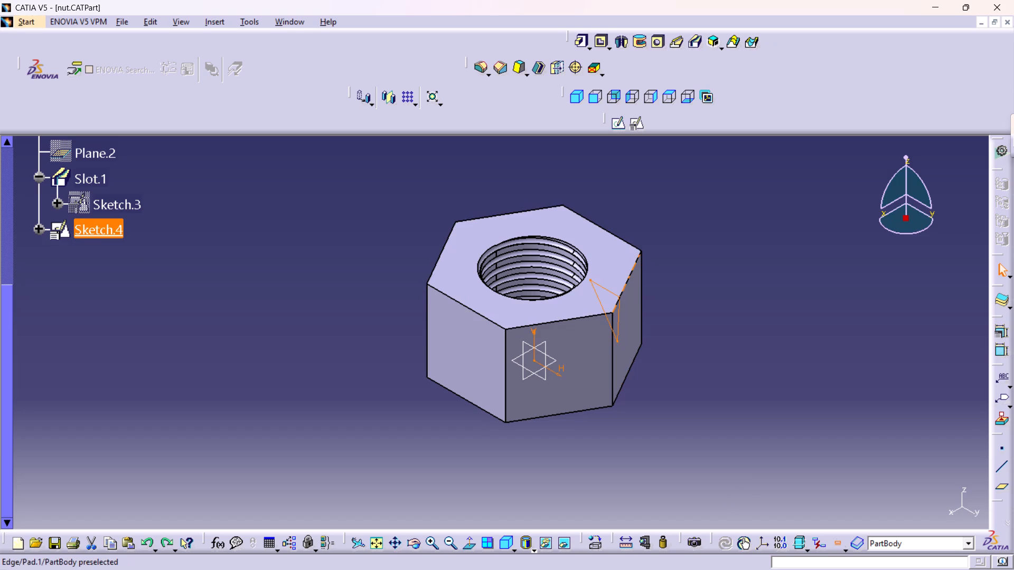
Reopen the triangular profile Sketch.4 for editing.
{"action": "left_click", "coordinate": [618, 296]}
{"action": "double_click", "coordinate": [618, 296]}
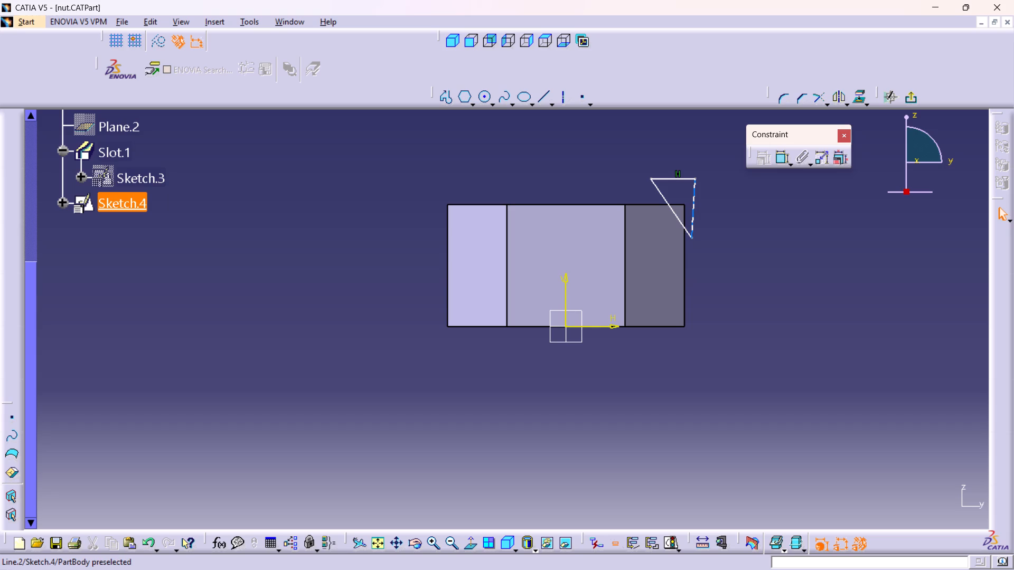
{"action": "left_click", "coordinate": [696, 204]}
{"action": "left_click", "coordinate": [726, 222]}
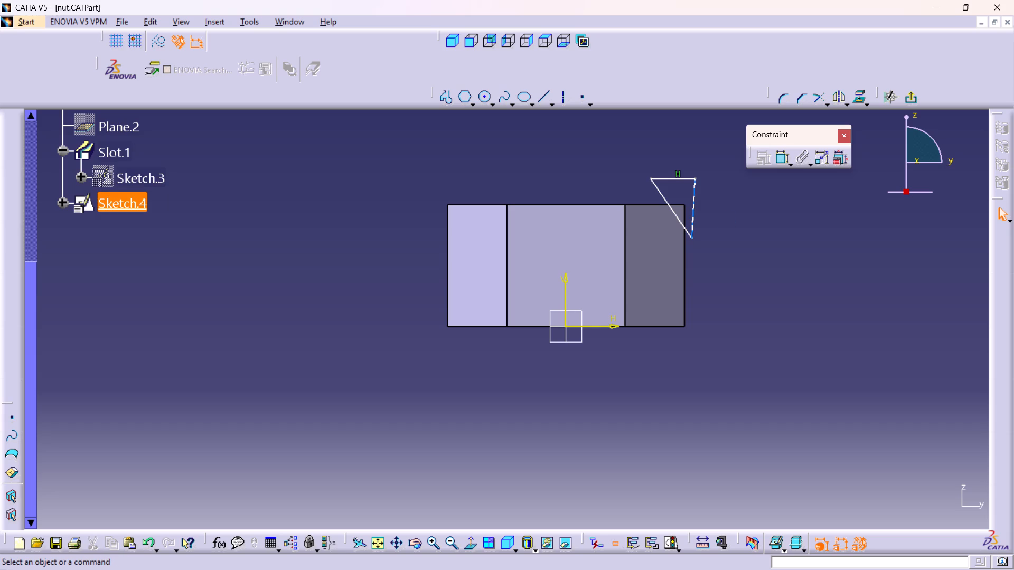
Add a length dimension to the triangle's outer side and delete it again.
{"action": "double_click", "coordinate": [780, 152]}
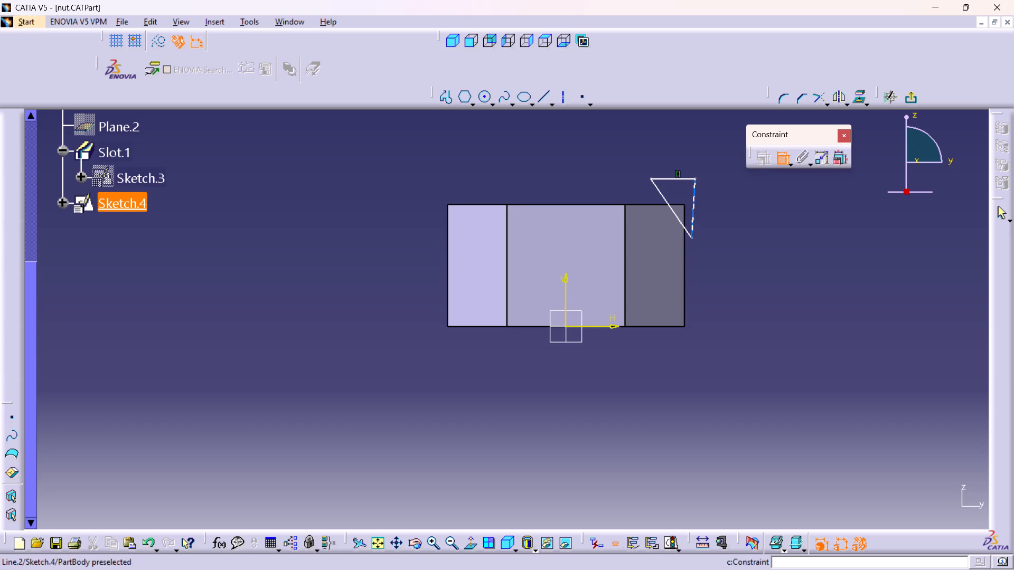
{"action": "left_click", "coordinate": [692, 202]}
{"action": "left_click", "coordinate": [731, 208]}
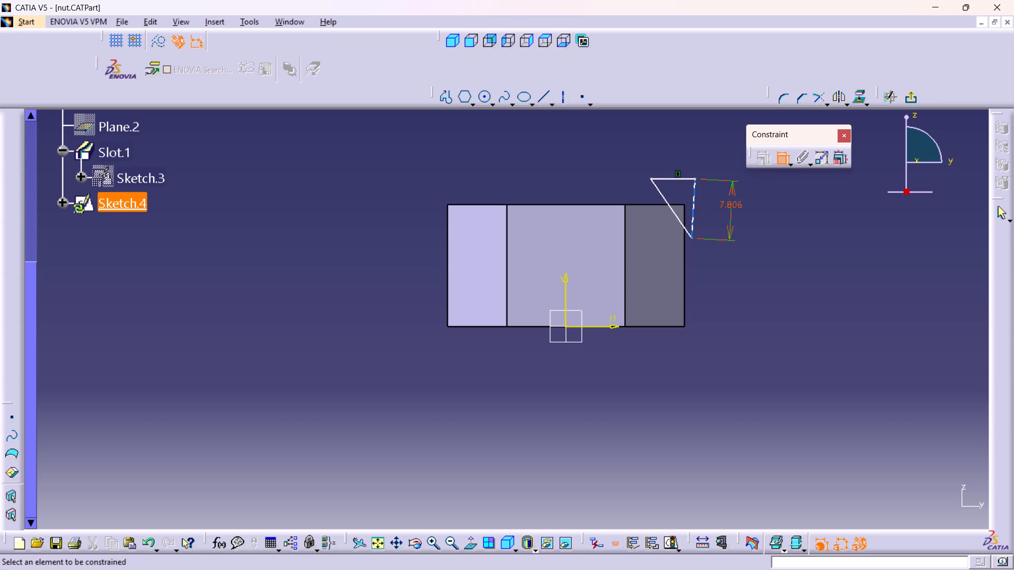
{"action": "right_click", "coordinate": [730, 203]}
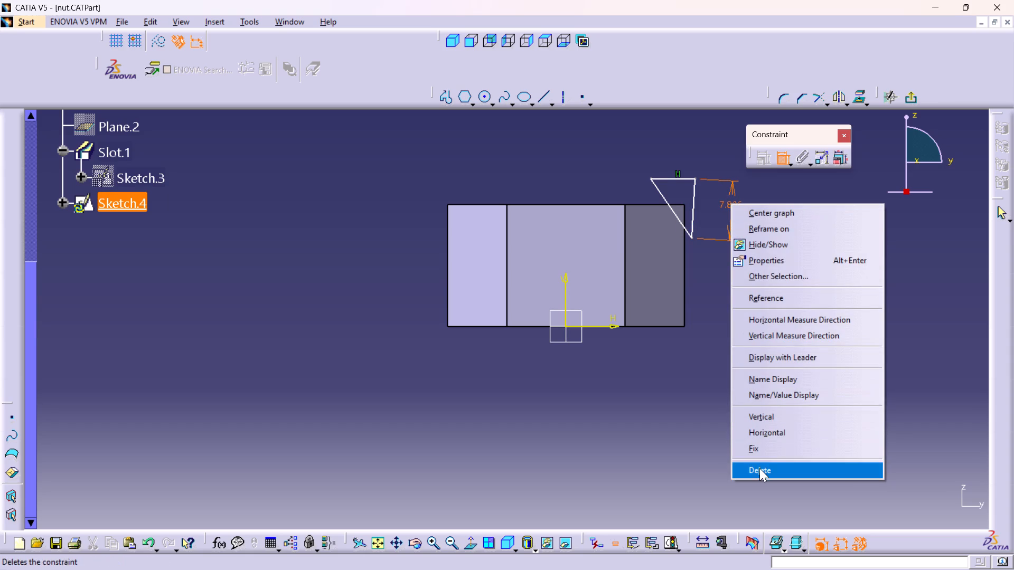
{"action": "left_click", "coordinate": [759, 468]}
Constrain the outer side of the triangle, Line.2, as vertical.
{"action": "right_click", "coordinate": [694, 187]}
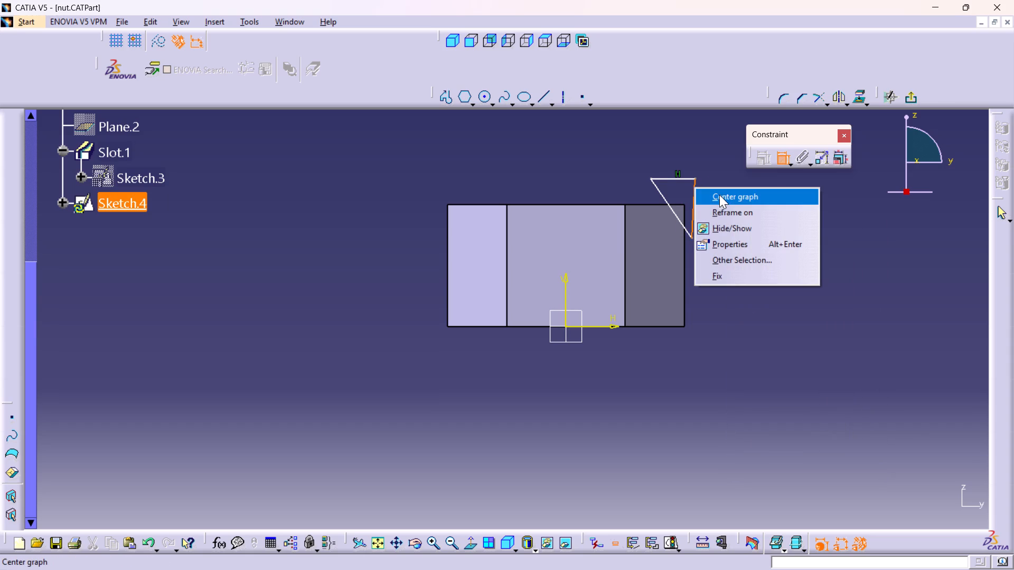
{"action": "left_click", "coordinate": [687, 186]}
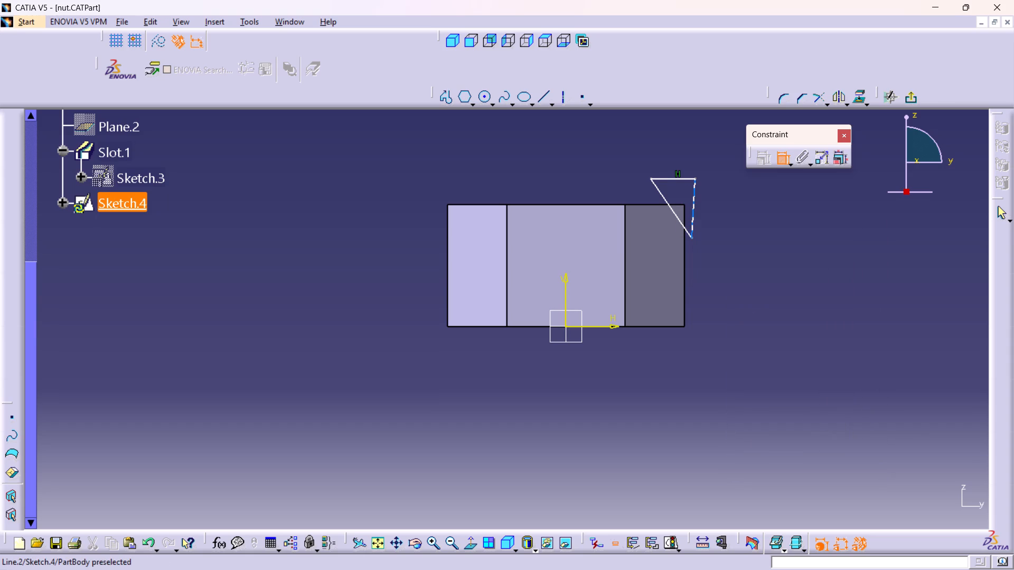
{"action": "right_click", "coordinate": [696, 193]}
{"action": "left_click", "coordinate": [682, 186]}
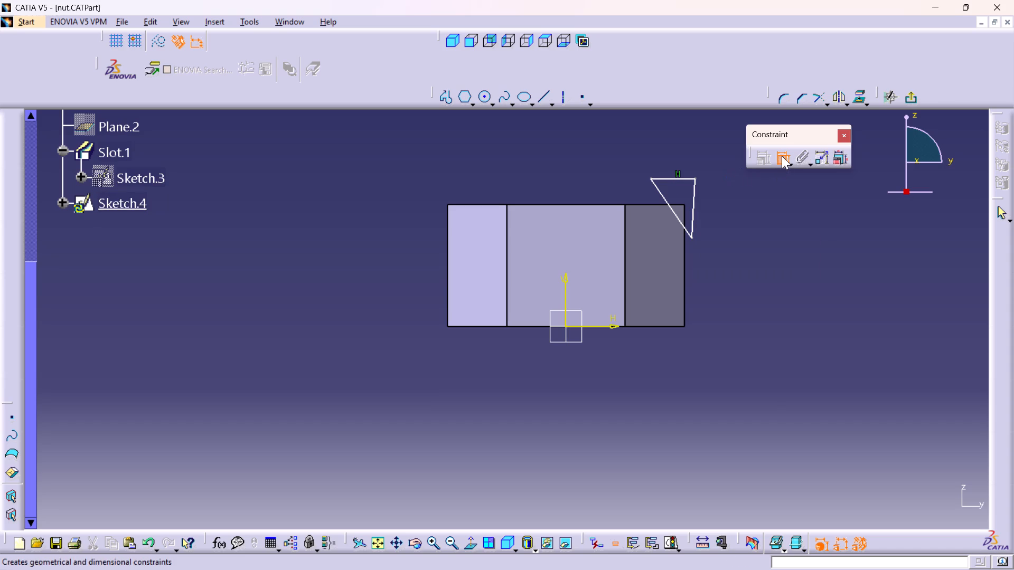
{"action": "left_click", "coordinate": [782, 156]}
{"action": "right_click", "coordinate": [693, 211]}
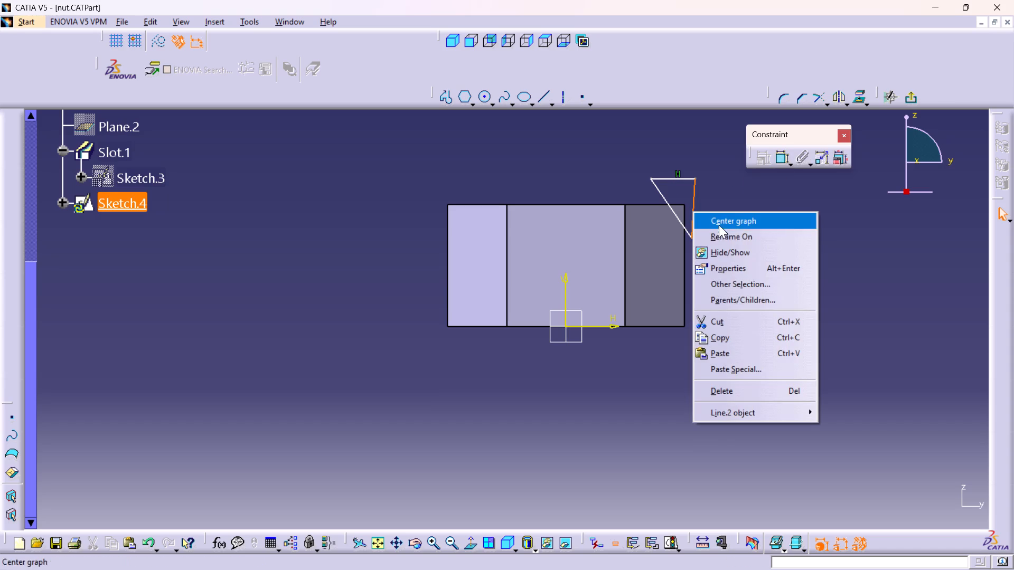
{"action": "left_click", "coordinate": [734, 414]}
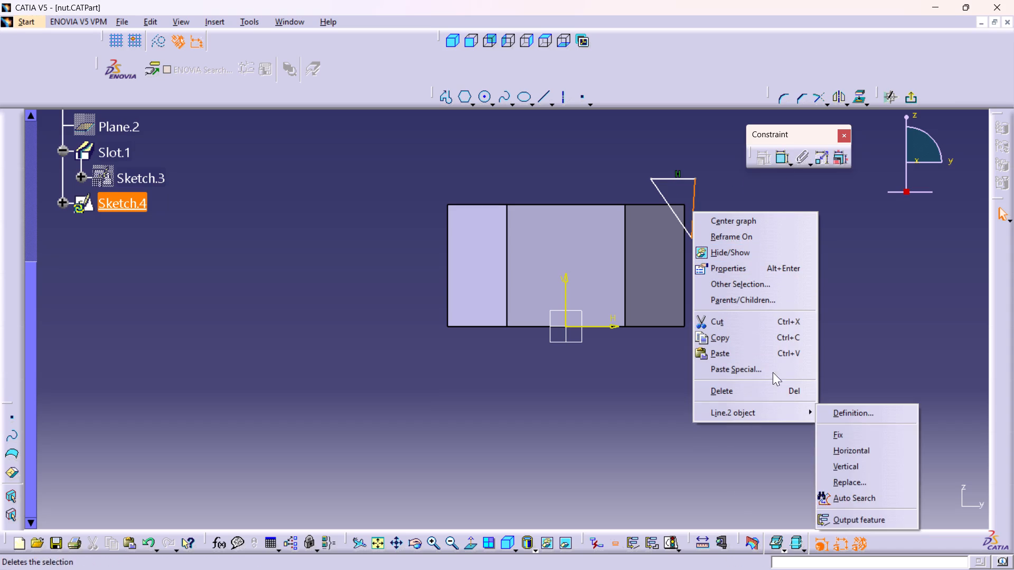
{"action": "left_click", "coordinate": [761, 410]}
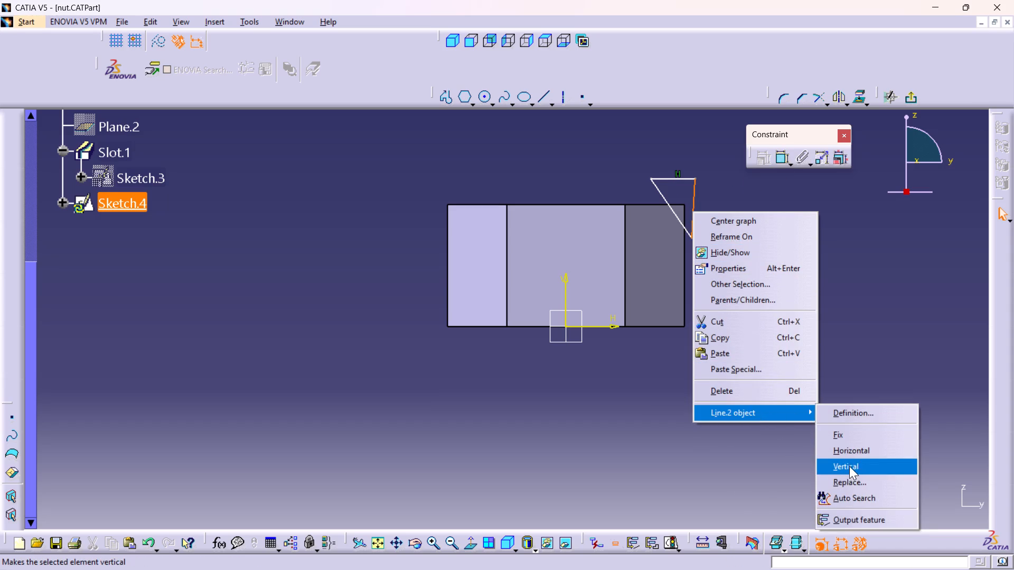
{"action": "left_click", "coordinate": [849, 466]}
{"action": "left_click", "coordinate": [798, 403]}
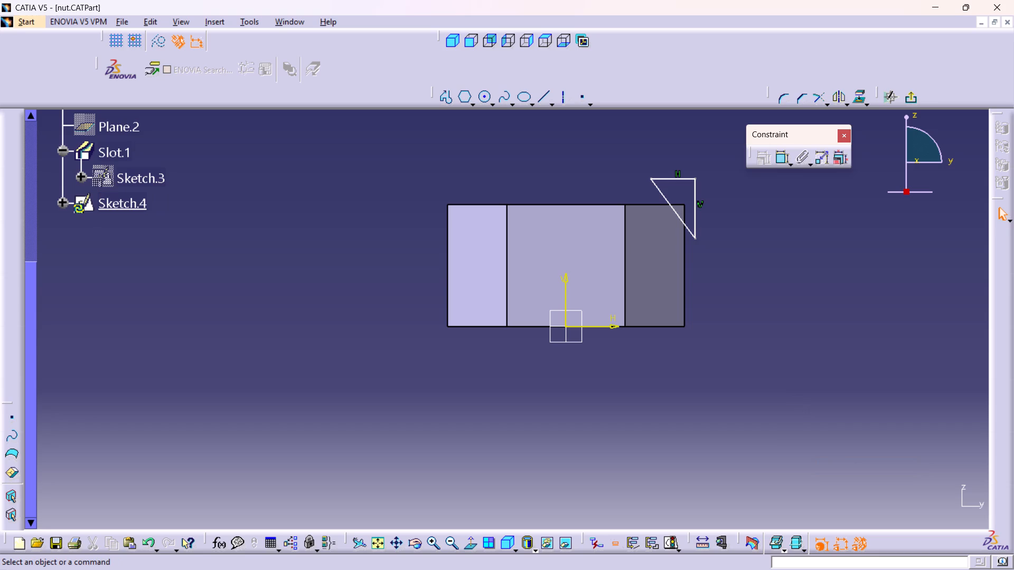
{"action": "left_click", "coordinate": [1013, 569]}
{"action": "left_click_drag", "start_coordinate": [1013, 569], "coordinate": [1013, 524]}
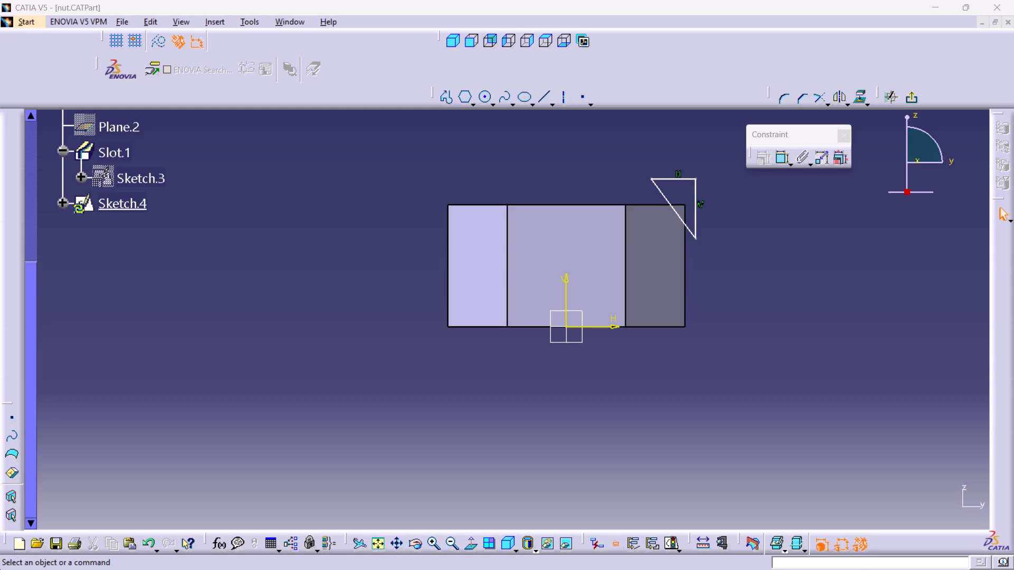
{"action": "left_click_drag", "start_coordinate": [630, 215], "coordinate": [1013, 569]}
Save the nut part.
{"action": "key", "text": "ctrl+s"}
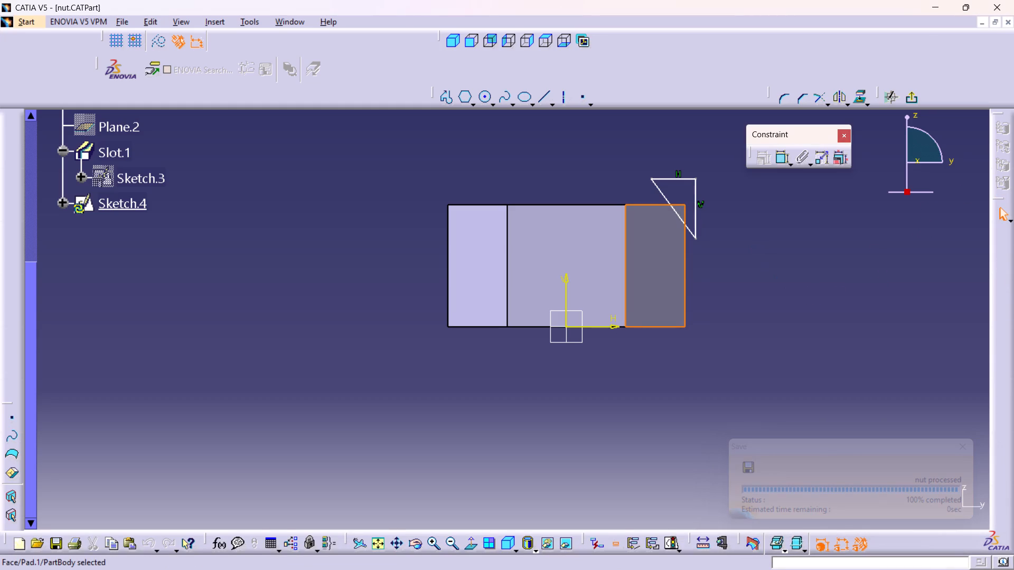
Exit the sketch of the triangular profile and return to the part.
{"action": "middle_click_drag", "start_coordinate": [759, 281], "coordinate": [701, 327]}
{"action": "left_click", "coordinate": [649, 363]}
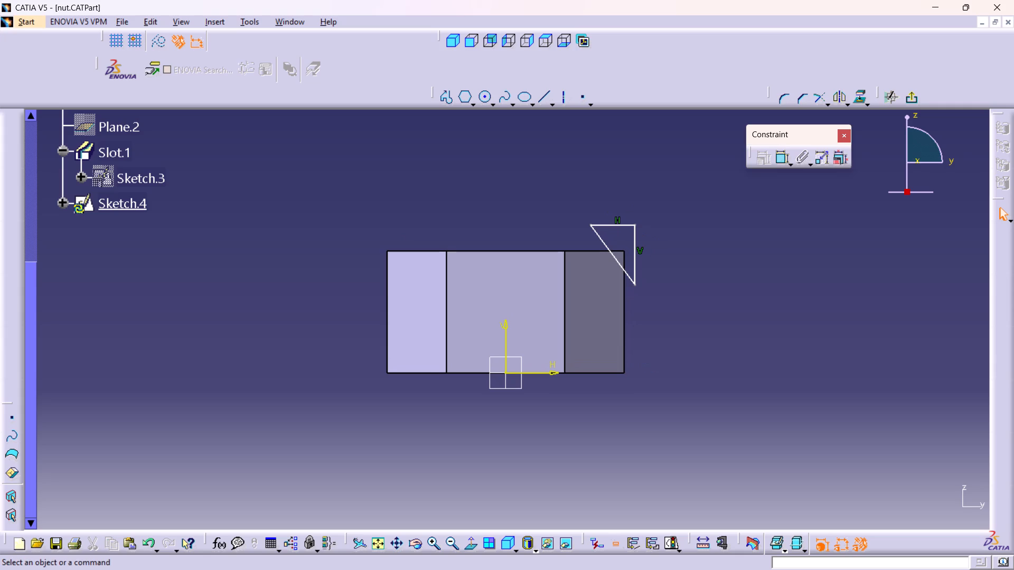
{"action": "middle_click", "coordinate": [693, 295]}
{"action": "right_click", "coordinate": [693, 295]}
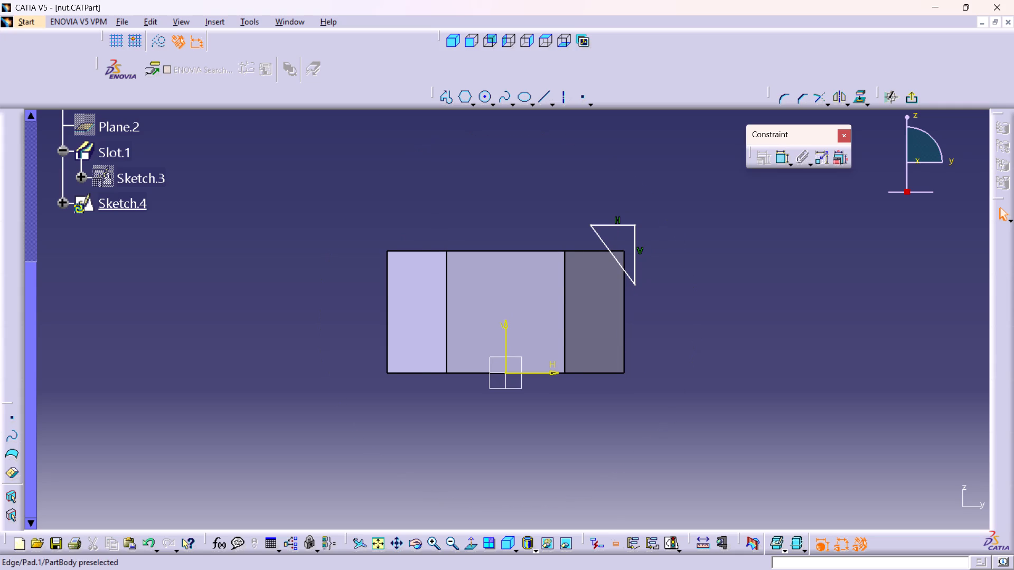
{"action": "left_click", "coordinate": [507, 546]}
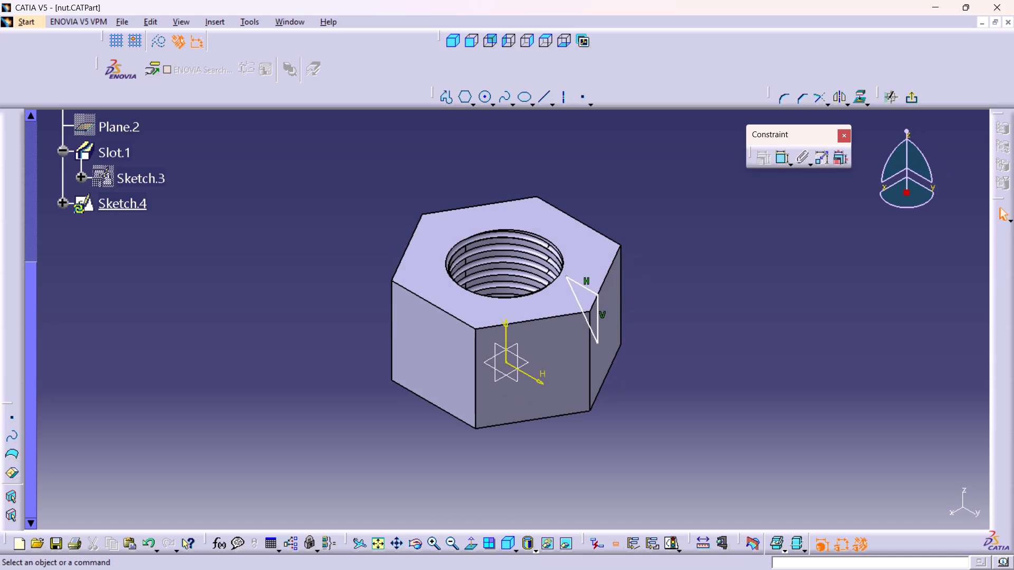
{"action": "left_click", "coordinate": [472, 42]}
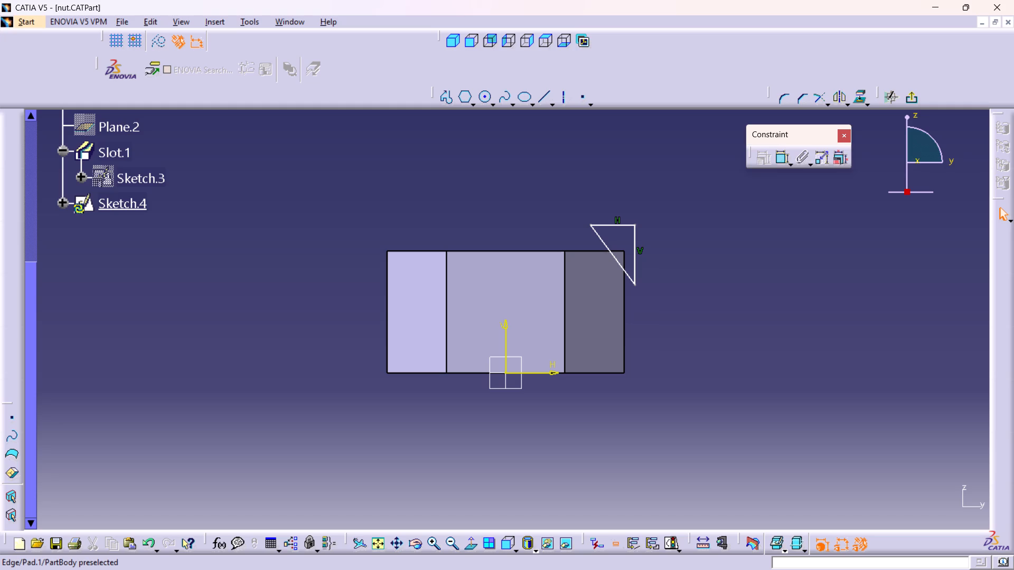
{"action": "left_click", "coordinate": [916, 93]}
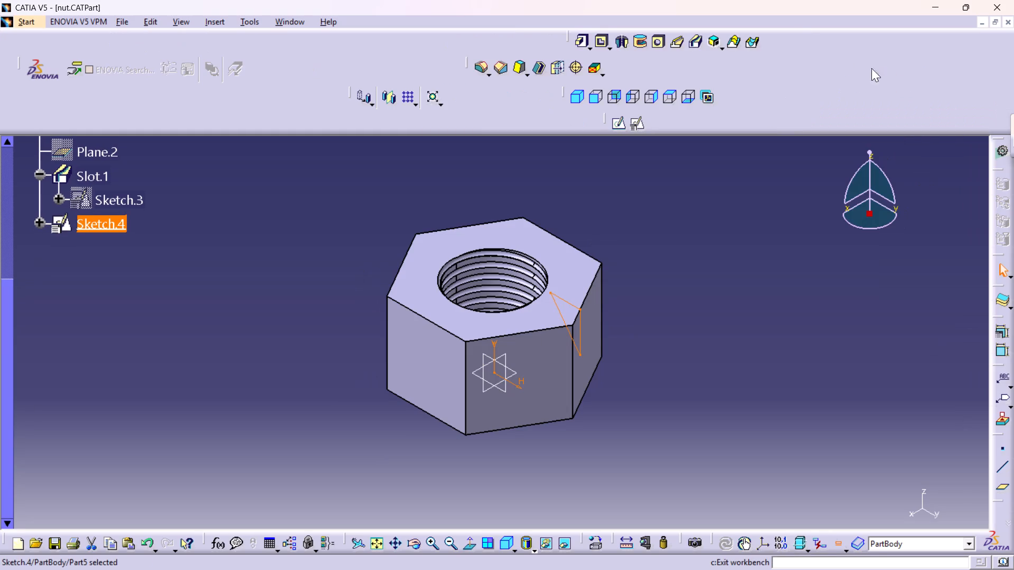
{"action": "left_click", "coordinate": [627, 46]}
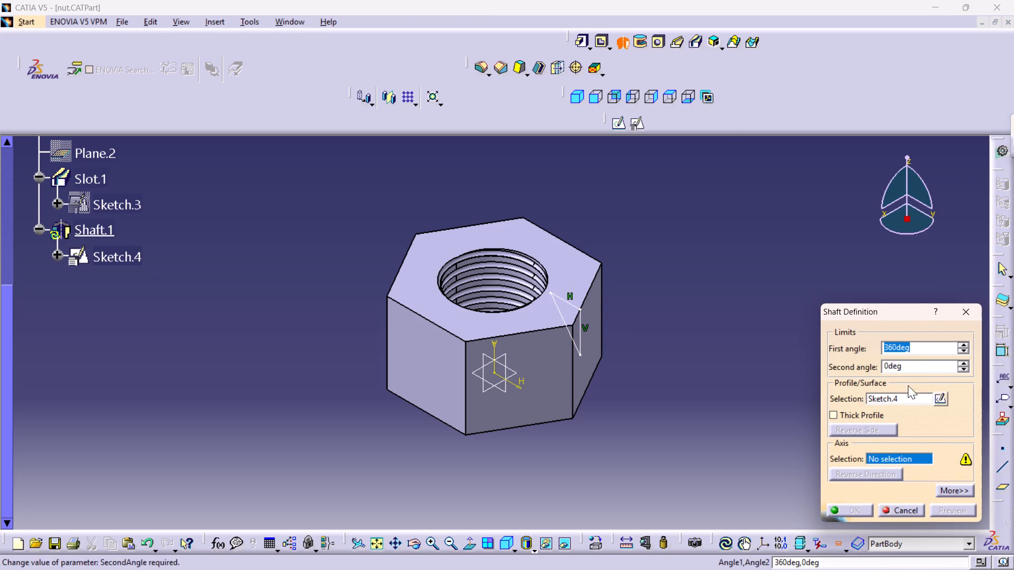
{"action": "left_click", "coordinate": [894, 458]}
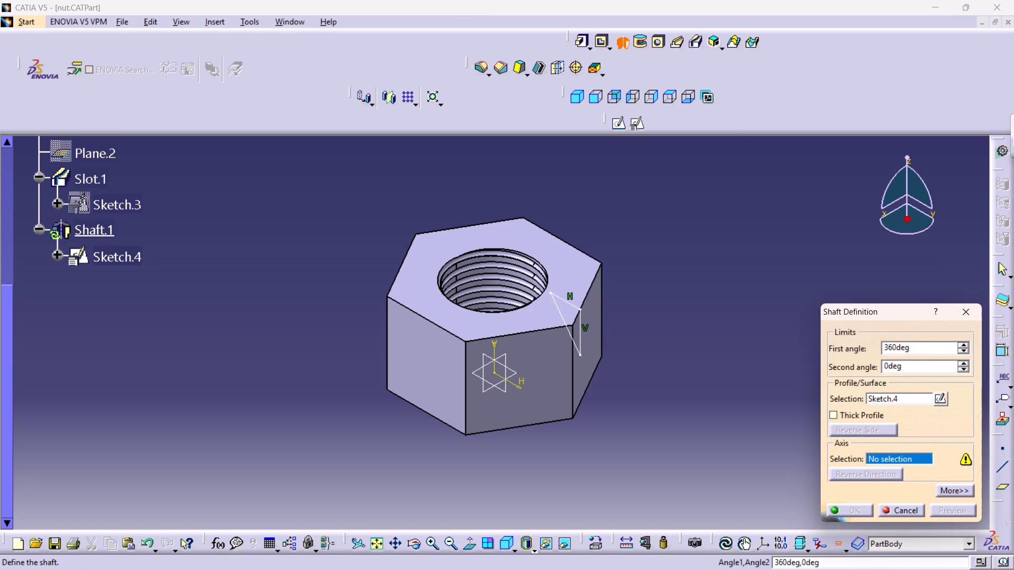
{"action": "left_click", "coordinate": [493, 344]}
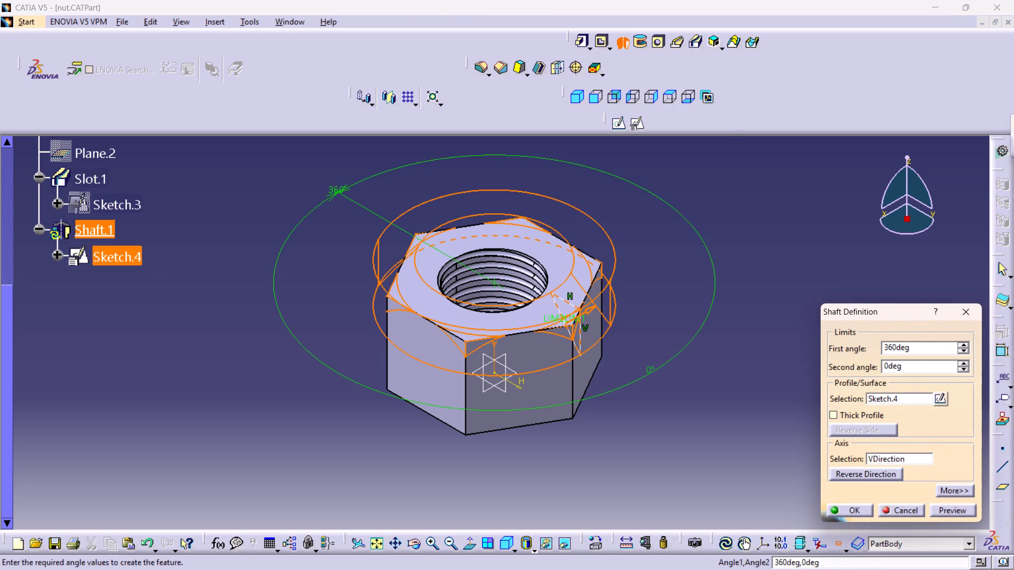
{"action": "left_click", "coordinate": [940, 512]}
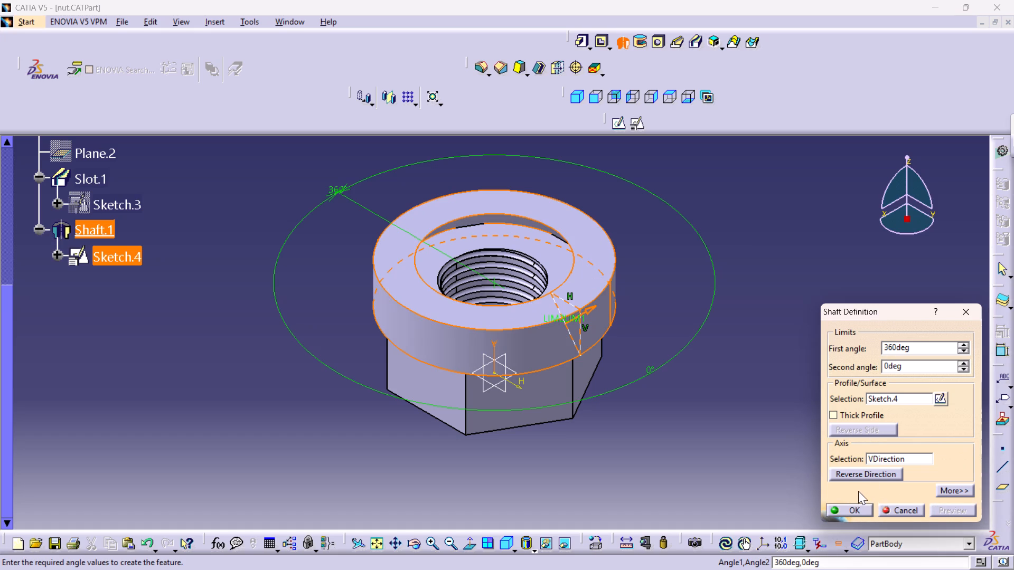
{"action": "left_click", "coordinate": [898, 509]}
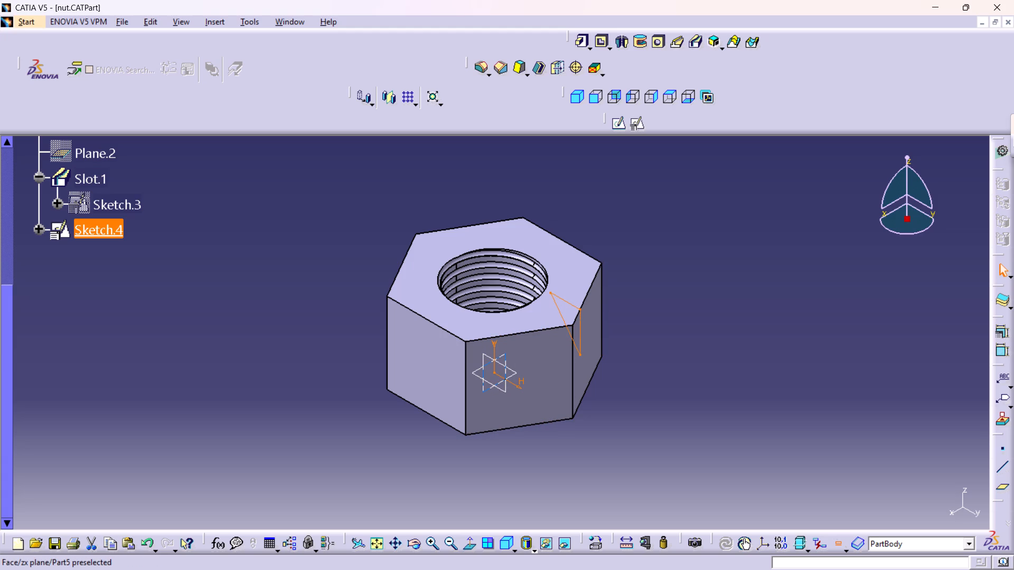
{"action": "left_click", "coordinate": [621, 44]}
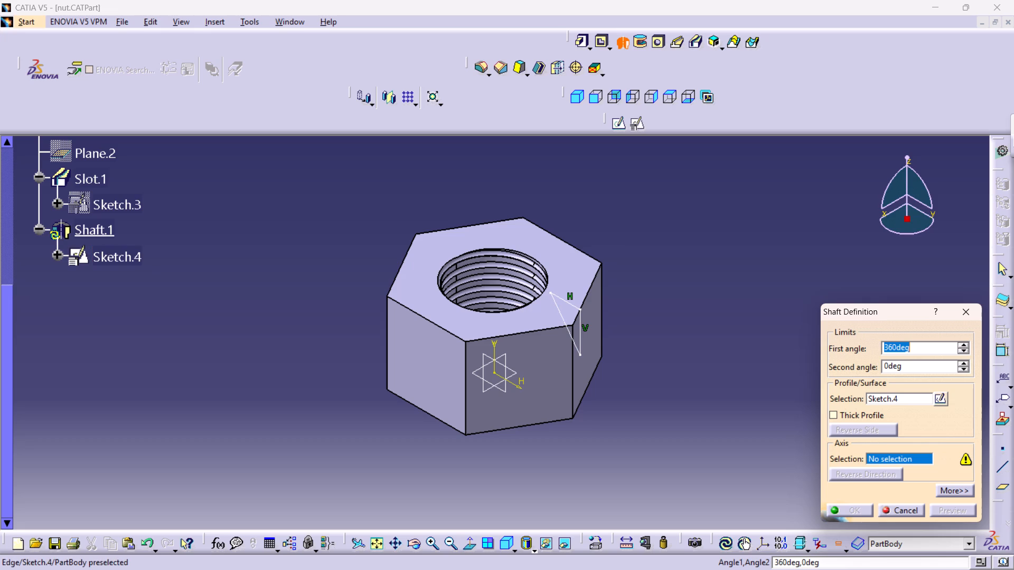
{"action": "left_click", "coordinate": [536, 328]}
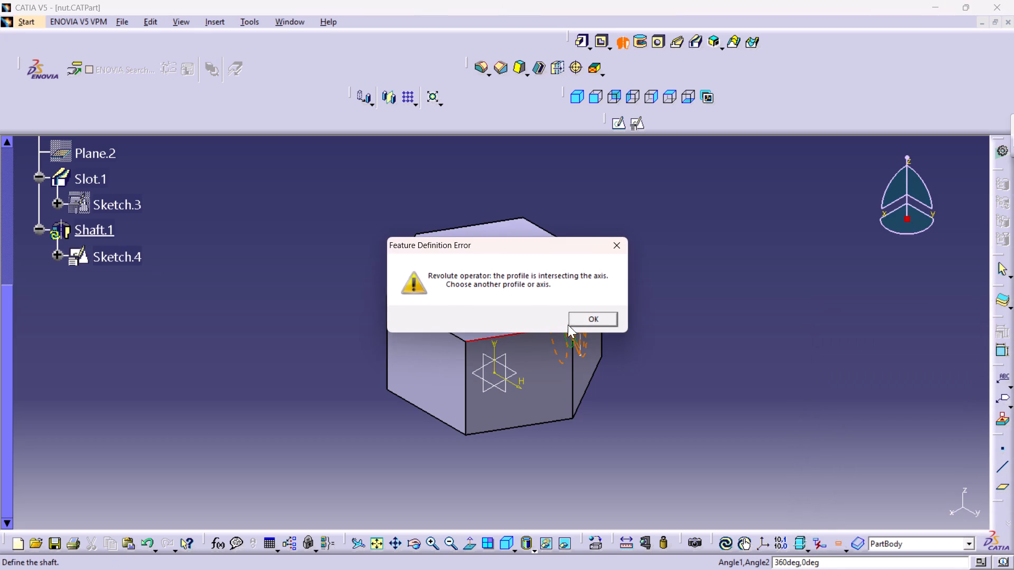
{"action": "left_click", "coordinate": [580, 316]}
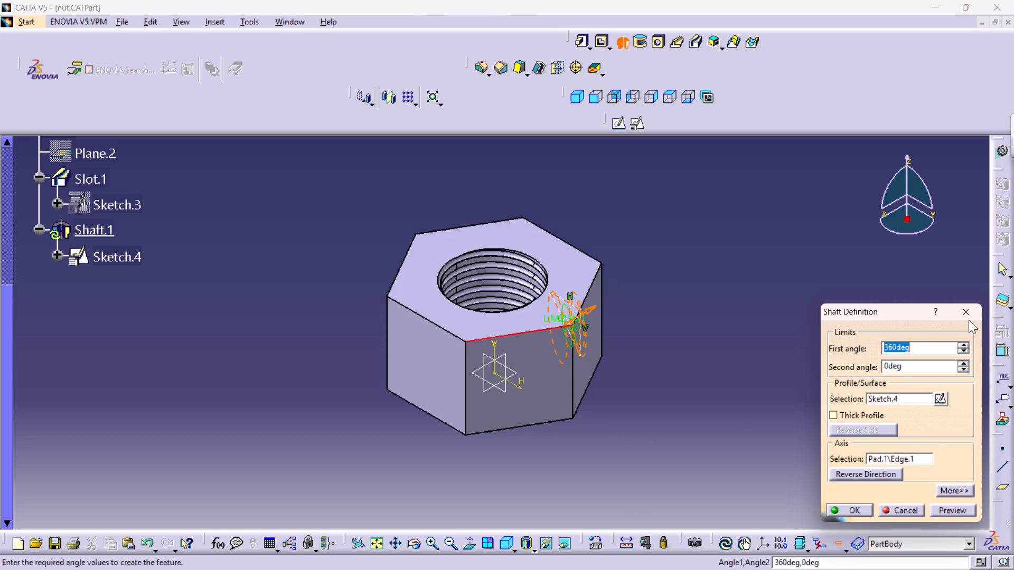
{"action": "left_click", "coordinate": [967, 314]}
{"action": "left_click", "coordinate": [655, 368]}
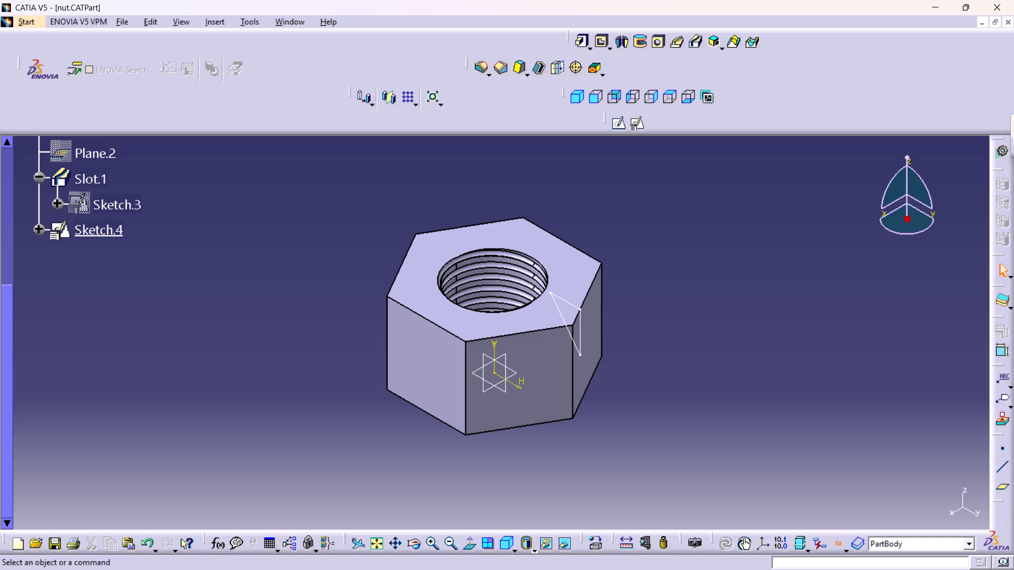
Reopen the triangular profile sketch, Sketch.4, for a check and return to the part.
{"action": "double_click", "coordinate": [83, 227]}
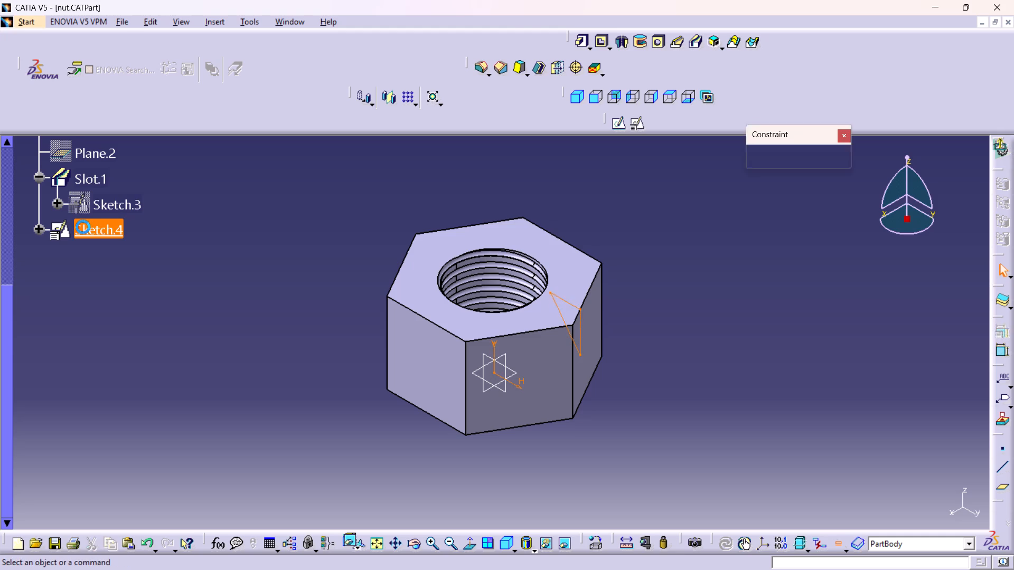
{"action": "middle_click_drag", "start_coordinate": [660, 310], "coordinate": [568, 315]}
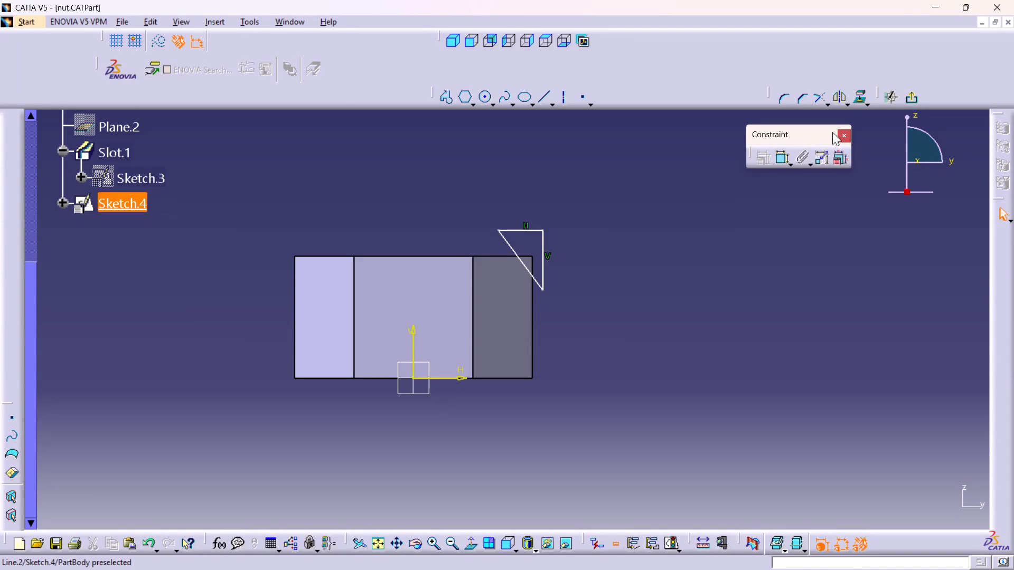
{"action": "left_click", "coordinate": [915, 100]}
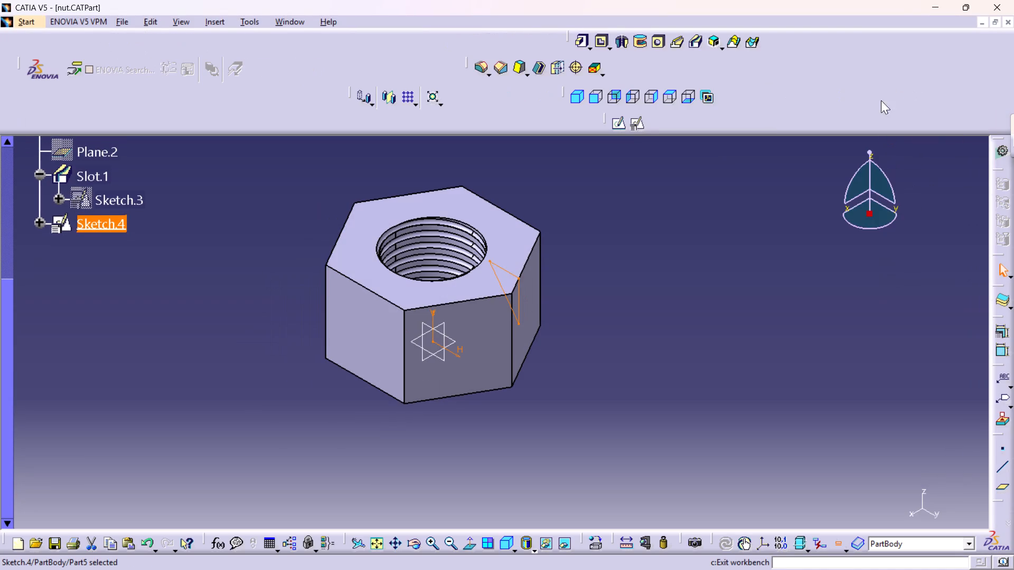
Cut a 360° groove through the nut's upper corners with the triangular profile, using the sketch's vertical direction as axis.
{"action": "left_click", "coordinate": [640, 45]}
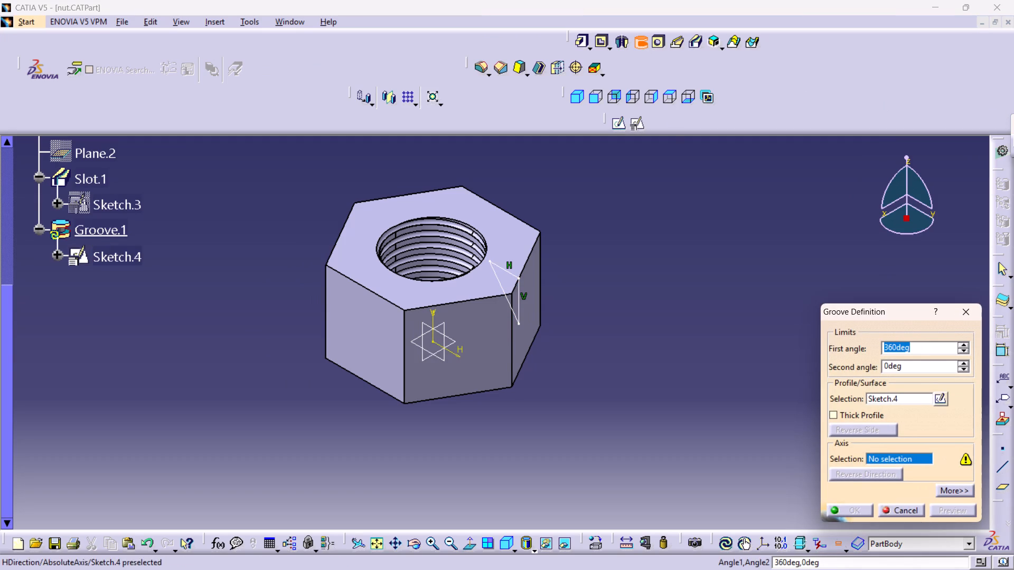
{"action": "left_click", "coordinate": [431, 314]}
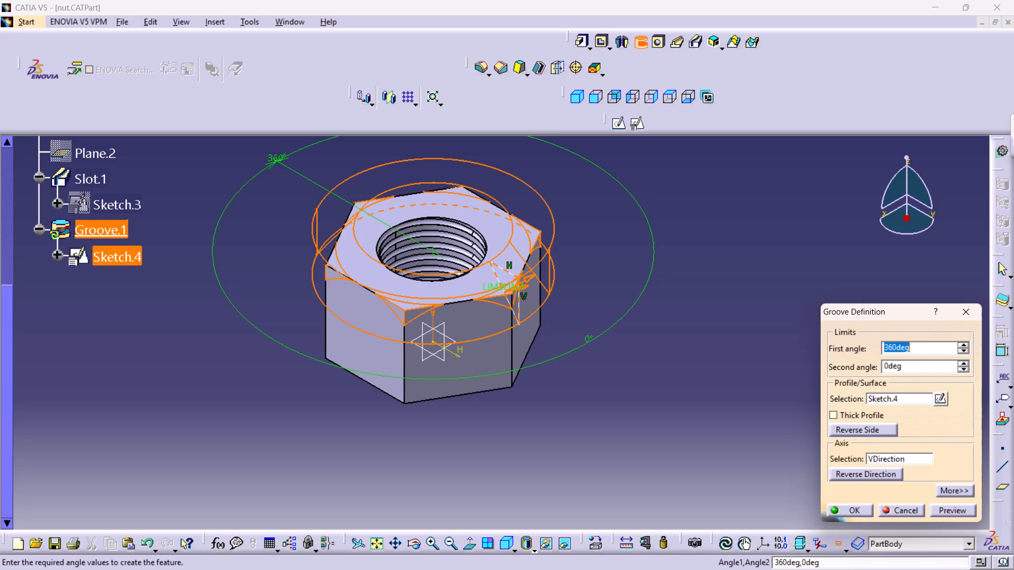
{"action": "left_click", "coordinate": [851, 511]}
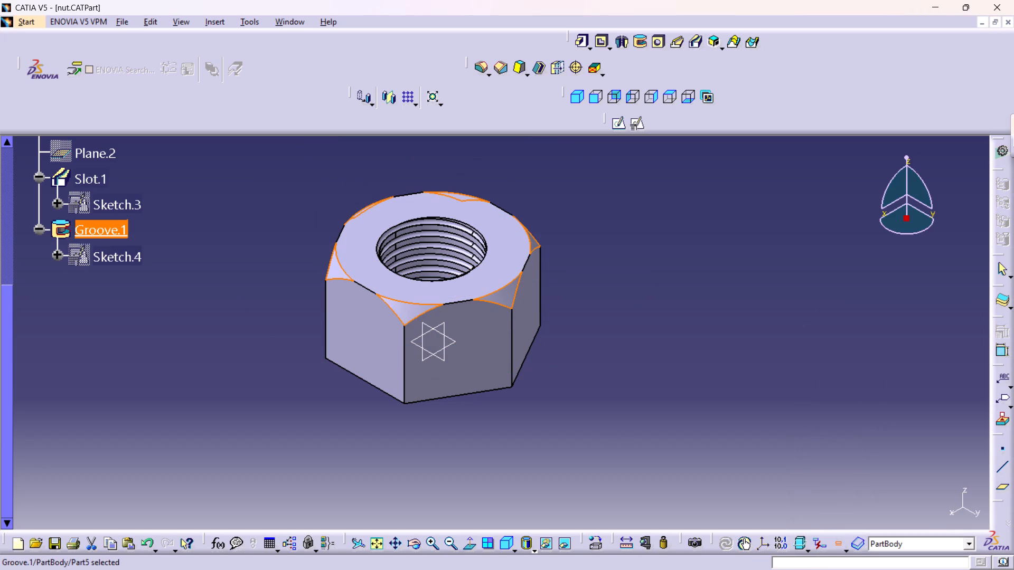
{"action": "left_click", "coordinate": [589, 457]}
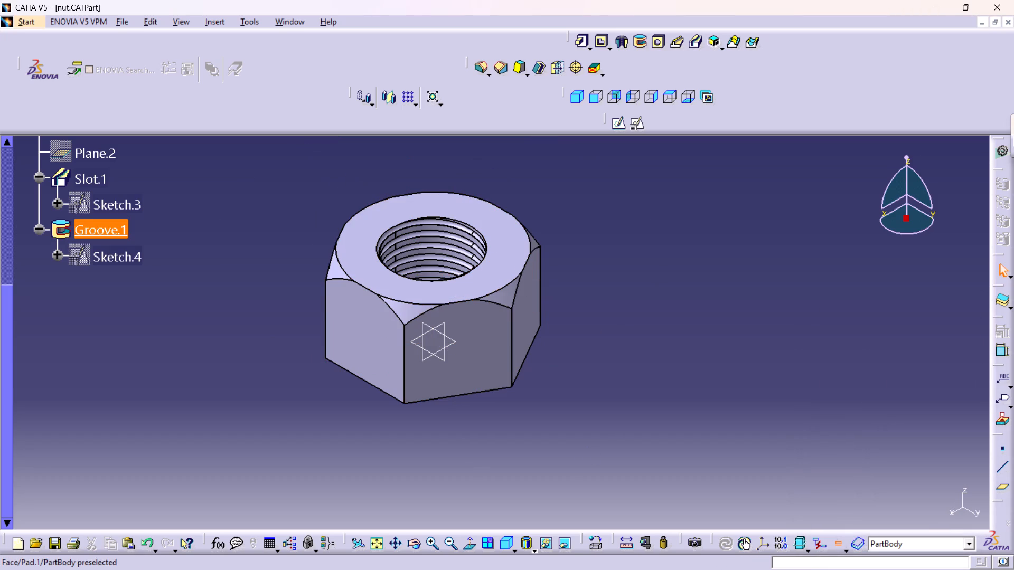
Examine the chamfered corners and the threaded hole from above and in isometric view.
{"action": "middle_click_drag", "start_coordinate": [453, 256], "coordinate": [438, 212]}
{"action": "right_click", "coordinate": [452, 256]}
{"action": "middle_click_drag", "start_coordinate": [404, 269], "coordinate": [428, 421]}
{"action": "right_click_drag", "start_coordinate": [404, 269], "coordinate": [434, 423]}
{"action": "middle_click_drag", "start_coordinate": [474, 334], "coordinate": [571, 397]}
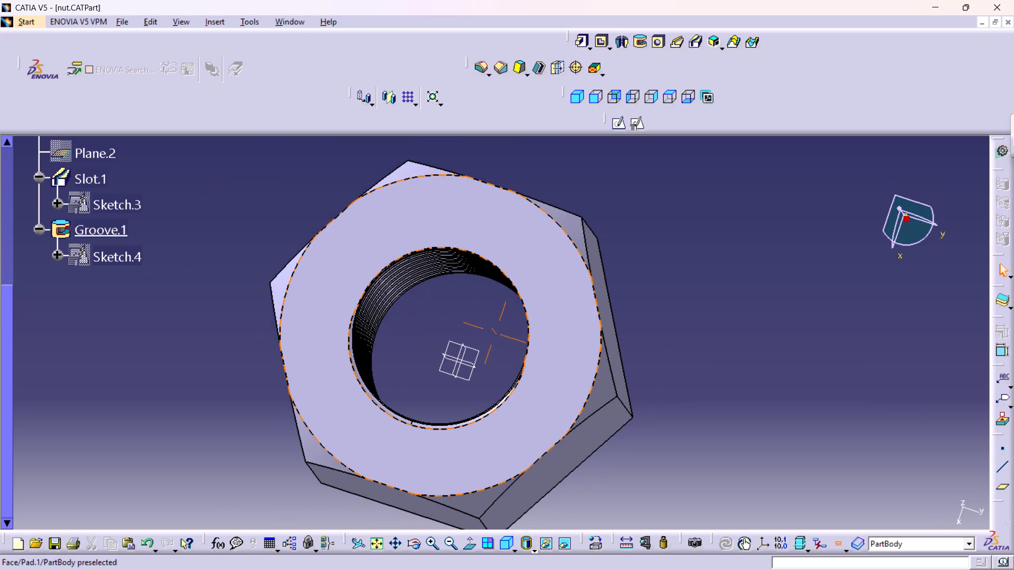
{"action": "middle_click_drag", "start_coordinate": [571, 397], "coordinate": [578, 416]}
{"action": "right_click", "coordinate": [571, 397]}
{"action": "middle_click_drag", "start_coordinate": [433, 446], "coordinate": [430, 443]}
{"action": "right_click_drag", "start_coordinate": [433, 446], "coordinate": [430, 443]}
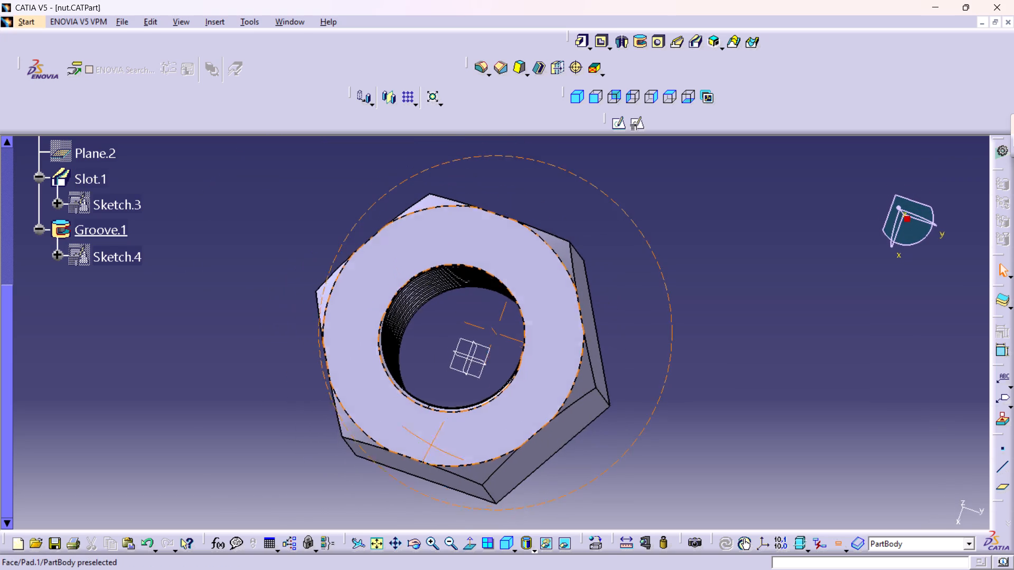
{"action": "right_click_drag", "start_coordinate": [430, 443], "coordinate": [434, 364]}
{"action": "middle_click_drag", "start_coordinate": [430, 443], "coordinate": [434, 356]}
{"action": "left_click", "coordinate": [578, 96]}
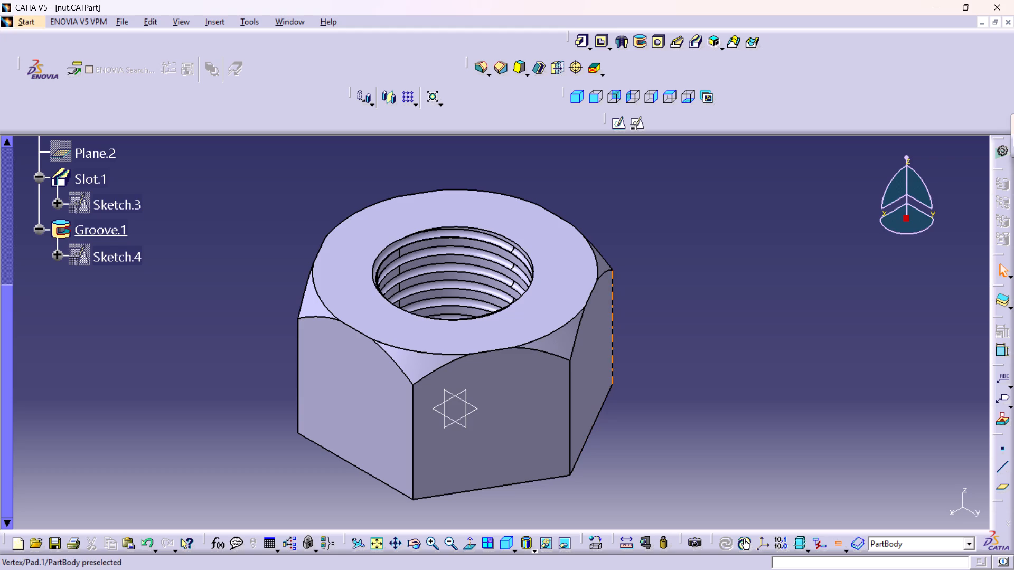
{"action": "middle_click_drag", "start_coordinate": [627, 457], "coordinate": [628, 469]}
{"action": "right_click", "coordinate": [627, 457]}
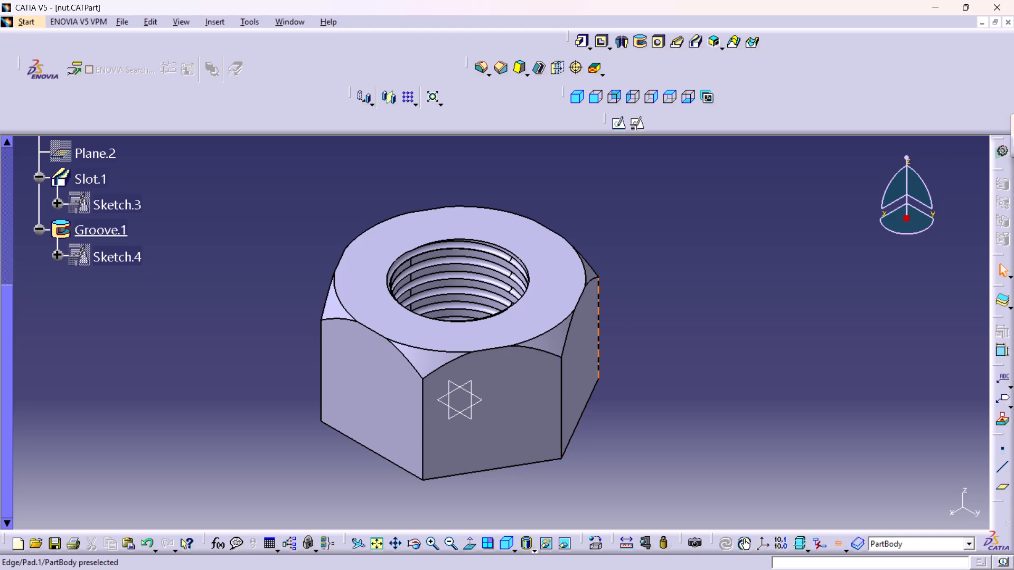
Examine the nut's underside and side faces, comparing the lower corners with the chamfered upper ones.
{"action": "left_click", "coordinate": [506, 540]}
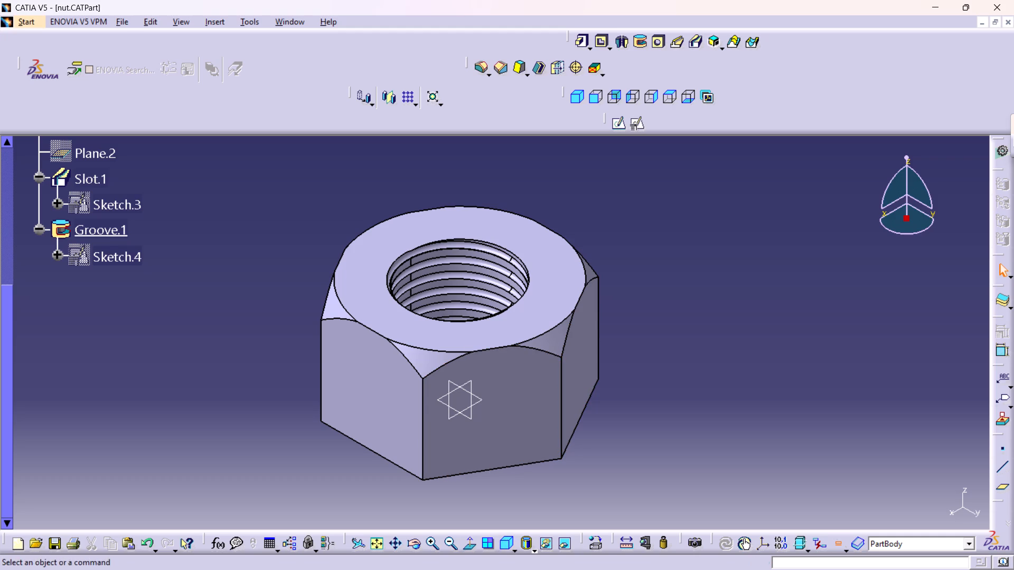
{"action": "middle_click_drag", "start_coordinate": [488, 433], "coordinate": [598, 256]}
{"action": "right_click_drag", "start_coordinate": [488, 433], "coordinate": [598, 256]}
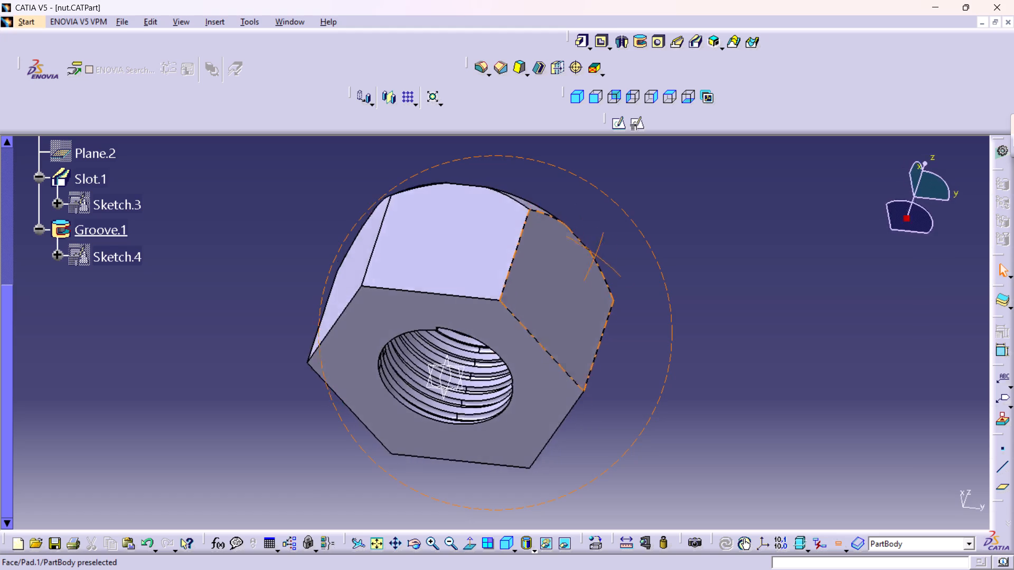
{"action": "right_click_drag", "start_coordinate": [598, 256], "coordinate": [737, 365]}
{"action": "middle_click_drag", "start_coordinate": [598, 256], "coordinate": [753, 433]}
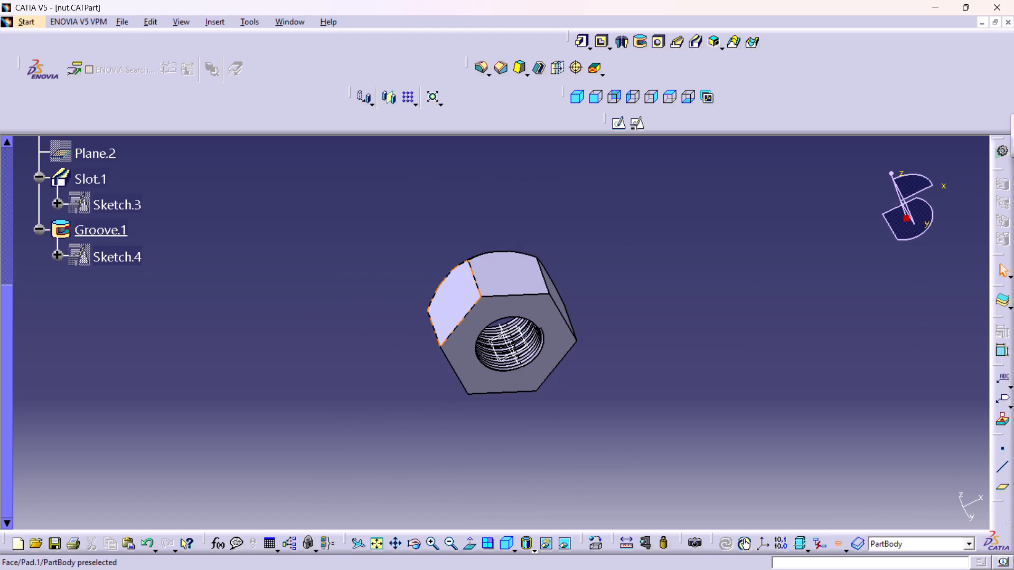
{"action": "middle_click_drag", "start_coordinate": [445, 334], "coordinate": [421, 210]}
{"action": "right_click_drag", "start_coordinate": [445, 334], "coordinate": [438, 323]}
{"action": "middle_click_drag", "start_coordinate": [649, 287], "coordinate": [649, 286]}
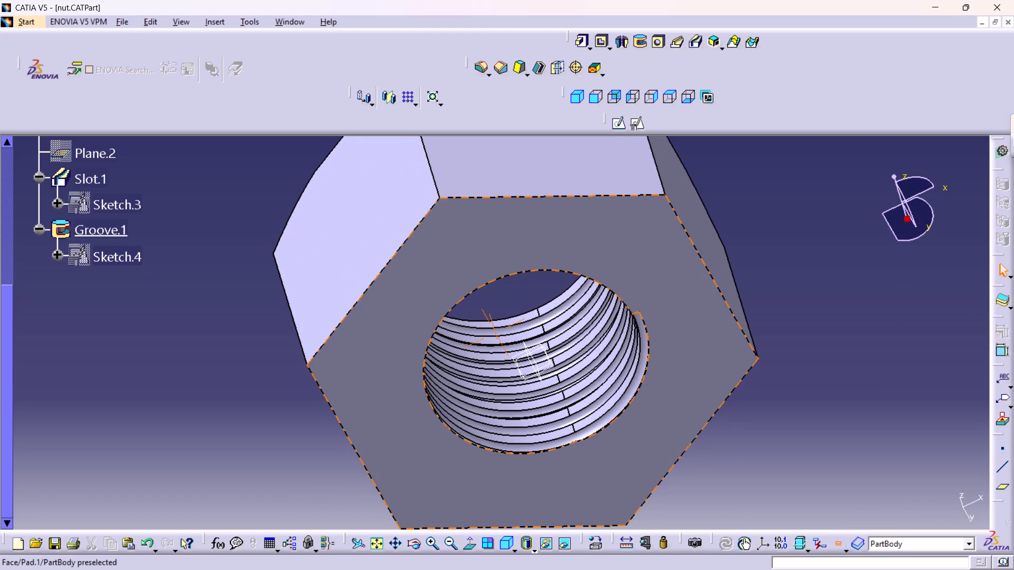
{"action": "middle_click_drag", "start_coordinate": [649, 286], "coordinate": [675, 468]}
{"action": "right_click_drag", "start_coordinate": [649, 286], "coordinate": [673, 465]}
{"action": "middle_click_drag", "start_coordinate": [649, 391], "coordinate": [667, 469]}
{"action": "right_click_drag", "start_coordinate": [649, 391], "coordinate": [658, 455]}
{"action": "middle_click_drag", "start_coordinate": [567, 403], "coordinate": [584, 427]}
{"action": "right_click_drag", "start_coordinate": [567, 403], "coordinate": [584, 427]}
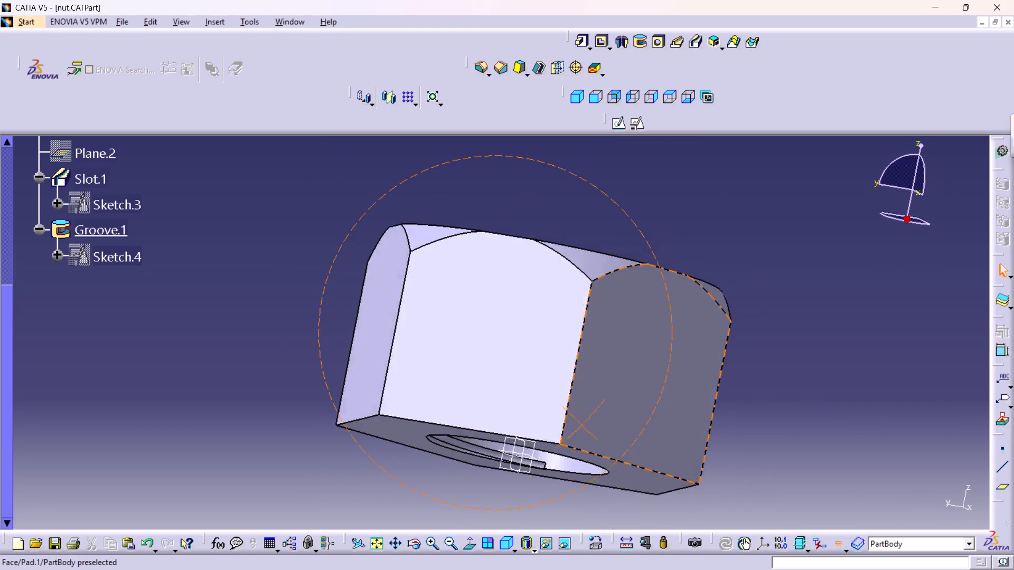
{"action": "right_click_drag", "start_coordinate": [584, 427], "coordinate": [615, 452]}
{"action": "middle_click_drag", "start_coordinate": [584, 427], "coordinate": [608, 350]}
Inspect closely how the helical thread slot ends at the hole's bottom edge, and review the related features in the tree.
{"action": "middle_click_drag", "start_coordinate": [560, 432], "coordinate": [620, 151]}
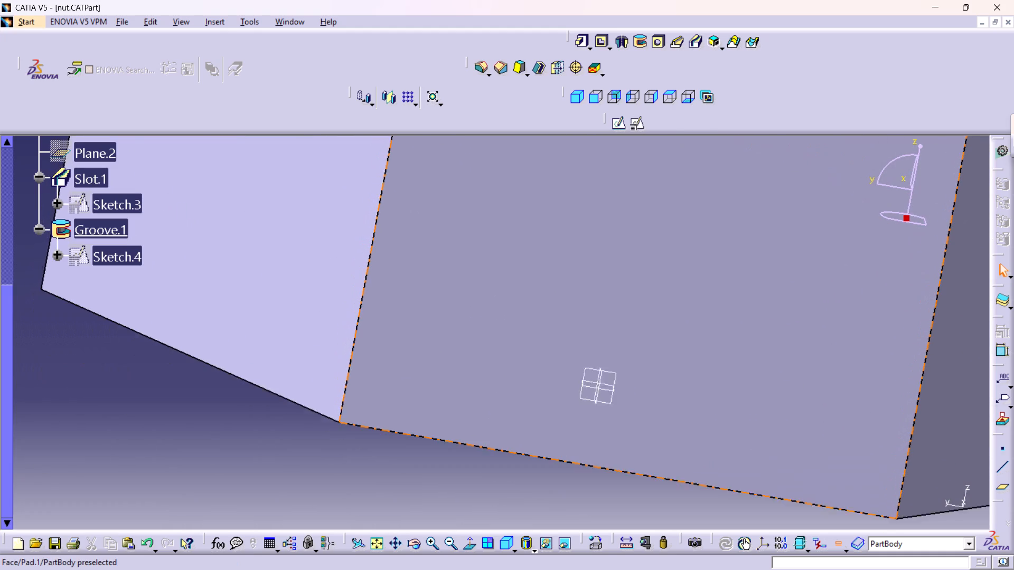
{"action": "middle_click_drag", "start_coordinate": [620, 151], "coordinate": [628, 119]}
{"action": "middle_click_drag", "start_coordinate": [571, 317], "coordinate": [608, 178]}
{"action": "right_click_drag", "start_coordinate": [571, 317], "coordinate": [608, 178]}
{"action": "middle_click_drag", "start_coordinate": [558, 444], "coordinate": [499, 234]}
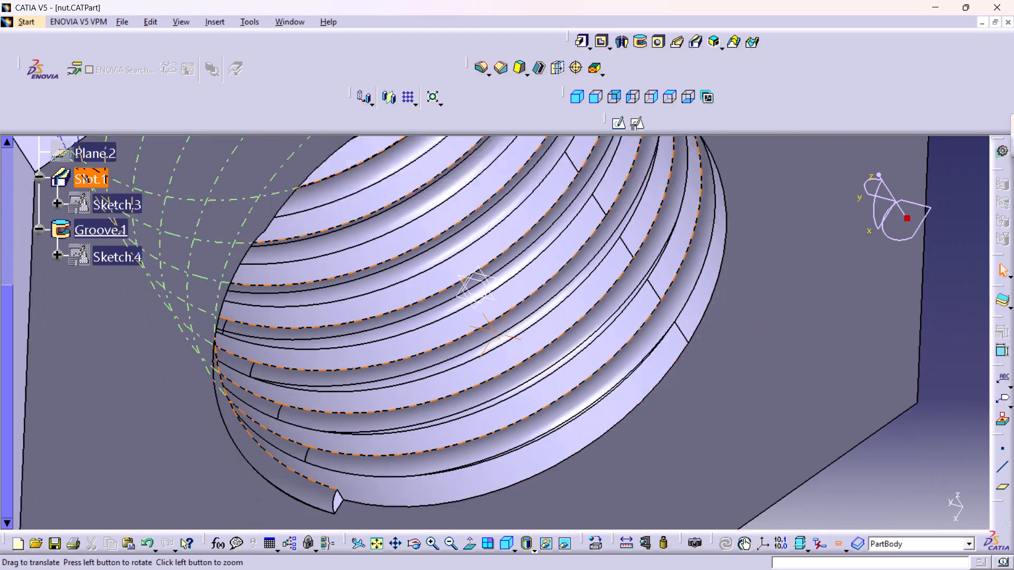
{"action": "middle_click_drag", "start_coordinate": [499, 234], "coordinate": [487, 181]}
{"action": "middle_click_drag", "start_coordinate": [276, 398], "coordinate": [230, 417]}
{"action": "right_click_drag", "start_coordinate": [276, 398], "coordinate": [230, 417]}
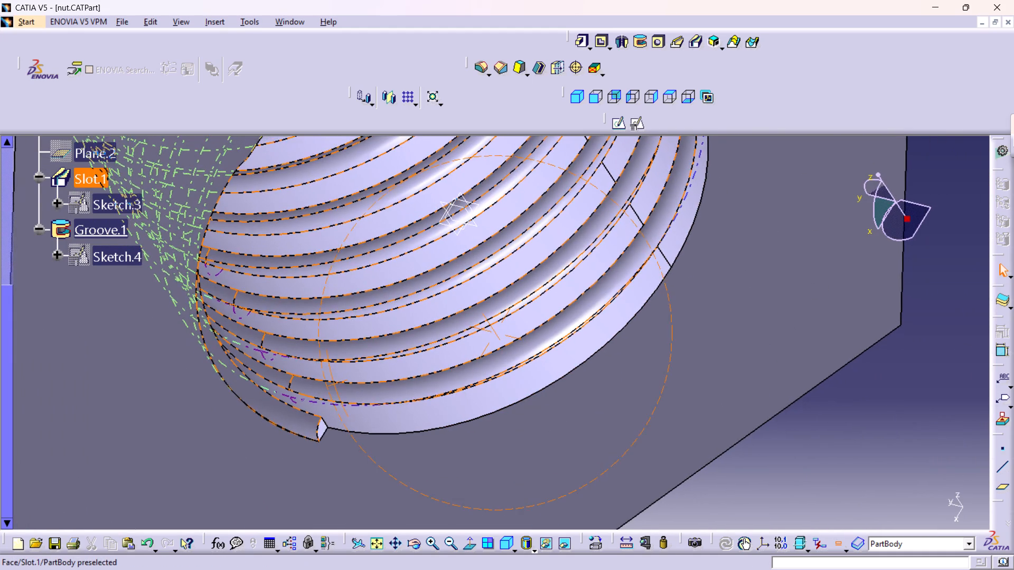
{"action": "right_click_drag", "start_coordinate": [230, 417], "coordinate": [201, 436]}
{"action": "middle_click_drag", "start_coordinate": [230, 417], "coordinate": [198, 435]}
{"action": "middle_click_drag", "start_coordinate": [196, 345], "coordinate": [222, 523]}
{"action": "right_click_drag", "start_coordinate": [196, 365], "coordinate": [222, 523]}
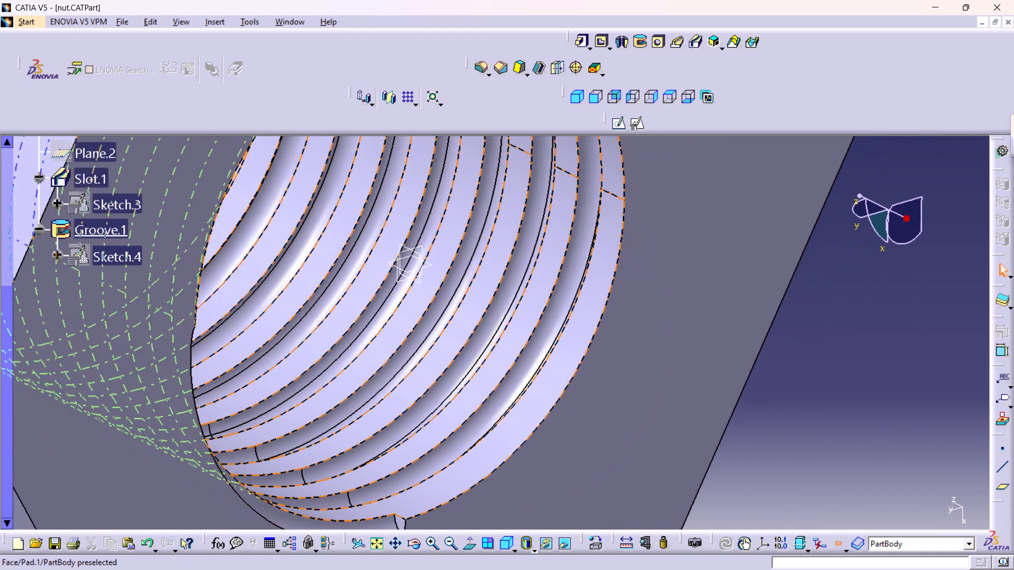
{"action": "middle_click_drag", "start_coordinate": [280, 492], "coordinate": [306, 291]}
{"action": "middle_click_drag", "start_coordinate": [306, 312], "coordinate": [265, 424]}
{"action": "right_click_drag", "start_coordinate": [306, 312], "coordinate": [265, 424]}
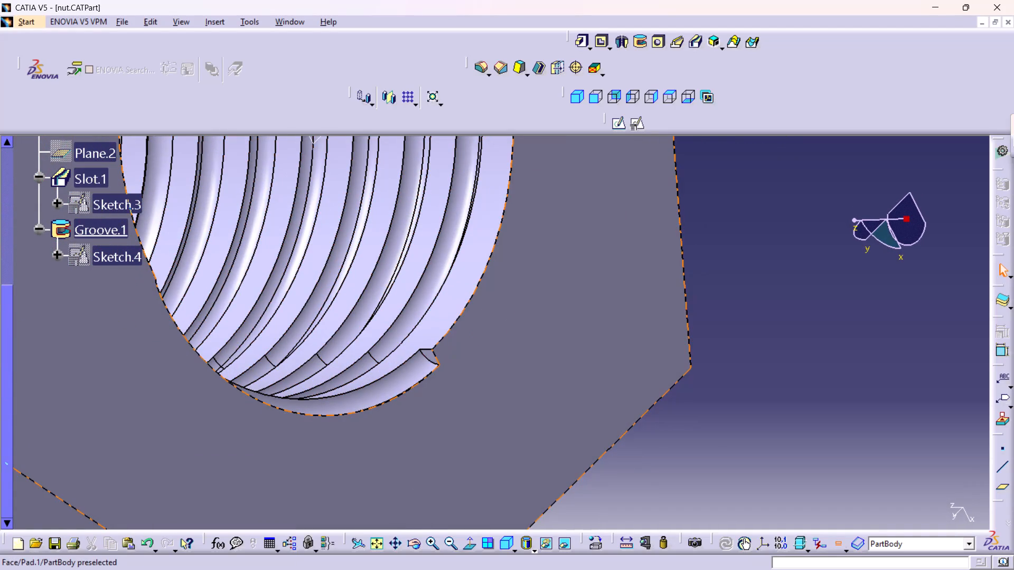
{"action": "middle_click_drag", "start_coordinate": [502, 318], "coordinate": [528, 456]}
{"action": "right_click_drag", "start_coordinate": [502, 318], "coordinate": [528, 457]}
{"action": "middle_click_drag", "start_coordinate": [449, 187], "coordinate": [450, 187]}
{"action": "right_click_drag", "start_coordinate": [449, 187], "coordinate": [450, 187]}
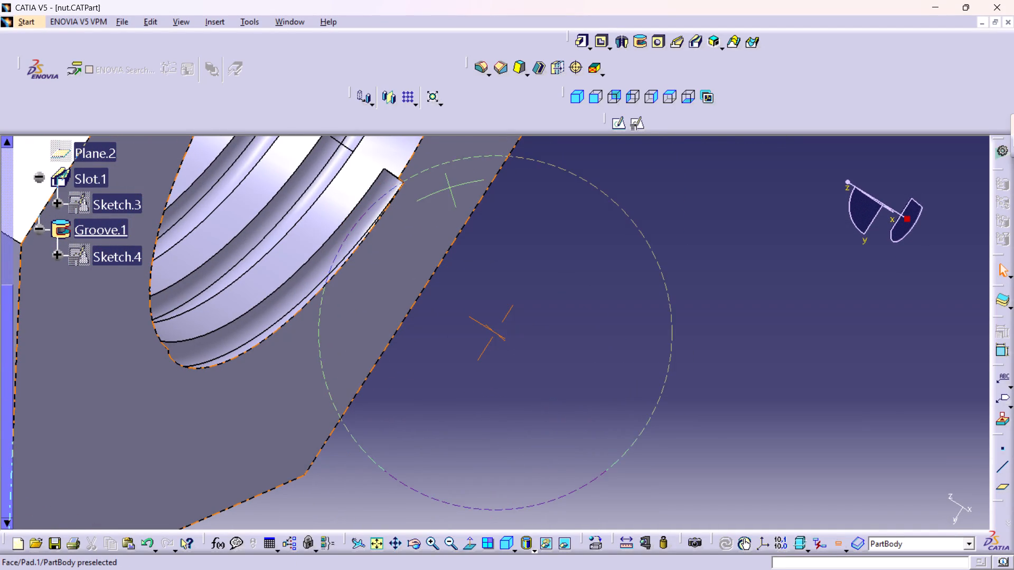
{"action": "right_click_drag", "start_coordinate": [450, 187], "coordinate": [442, 188]}
{"action": "middle_click_drag", "start_coordinate": [450, 187], "coordinate": [442, 189]}
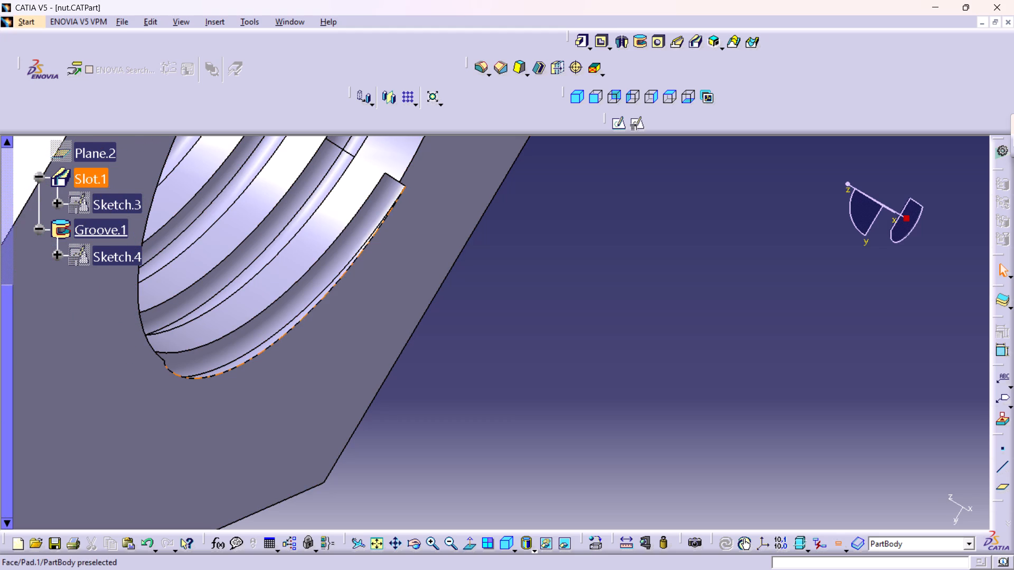
{"action": "middle_click_drag", "start_coordinate": [313, 275], "coordinate": [344, 334]}
{"action": "right_click_drag", "start_coordinate": [313, 275], "coordinate": [344, 334]}
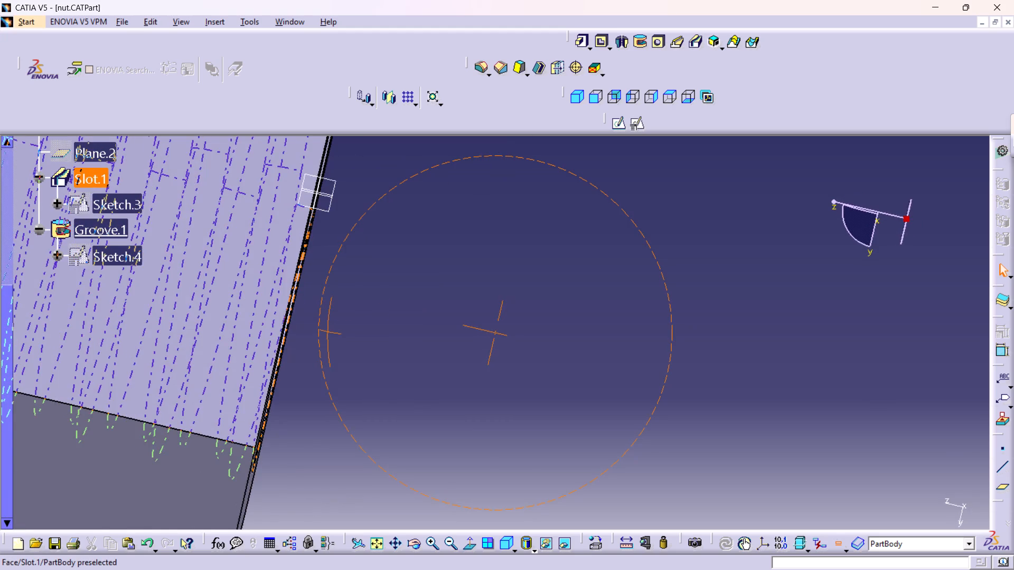
{"action": "middle_click_drag", "start_coordinate": [344, 334], "coordinate": [266, 394]}
{"action": "right_click_drag", "start_coordinate": [344, 334], "coordinate": [264, 393]}
{"action": "middle_click_drag", "start_coordinate": [193, 366], "coordinate": [194, 366]}
{"action": "right_click_drag", "start_coordinate": [194, 366], "coordinate": [243, 424]}
{"action": "middle_click_drag", "start_coordinate": [194, 366], "coordinate": [243, 424]}
{"action": "middle_click_drag", "start_coordinate": [369, 348], "coordinate": [403, 405]}
{"action": "right_click_drag", "start_coordinate": [371, 348], "coordinate": [403, 405]}
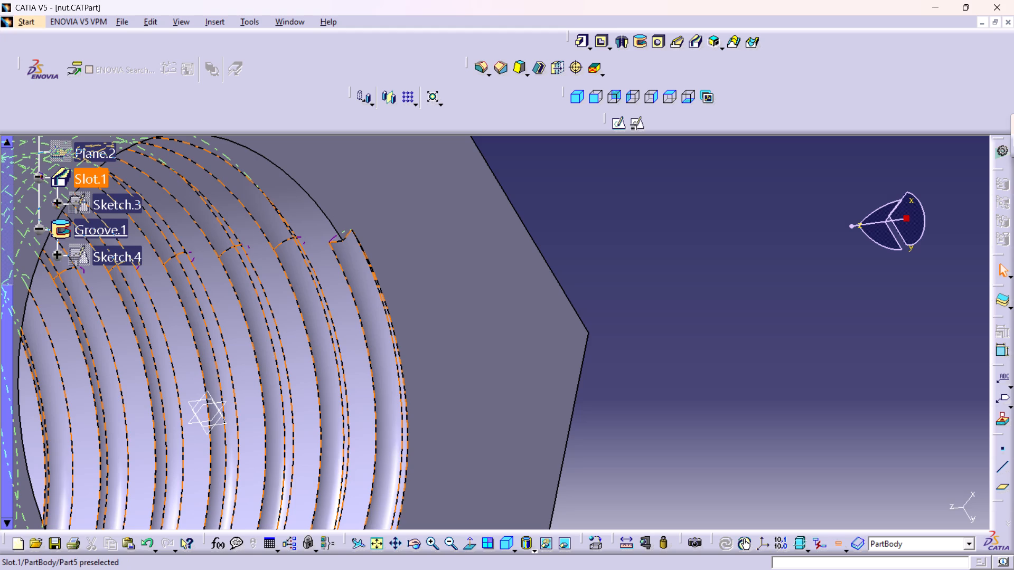
{"action": "scroll", "coordinate": [91, 175], "scroll_direction": "up", "scroll_amount": 2}
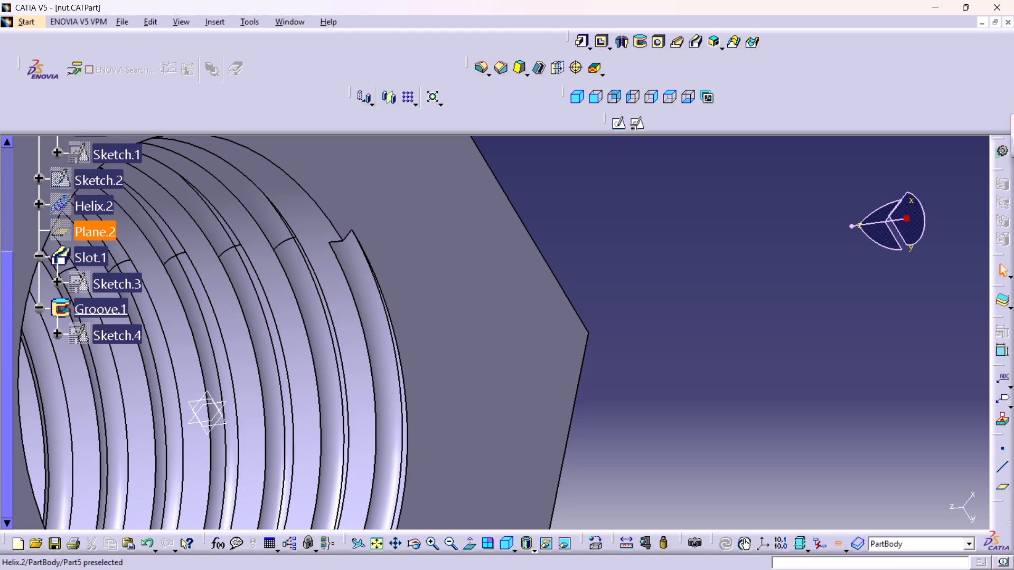
Review the helix's start-point sketch, Sketch.2, at the hole's edge and return to an isometric view of the nut.
{"action": "double_click", "coordinate": [94, 181]}
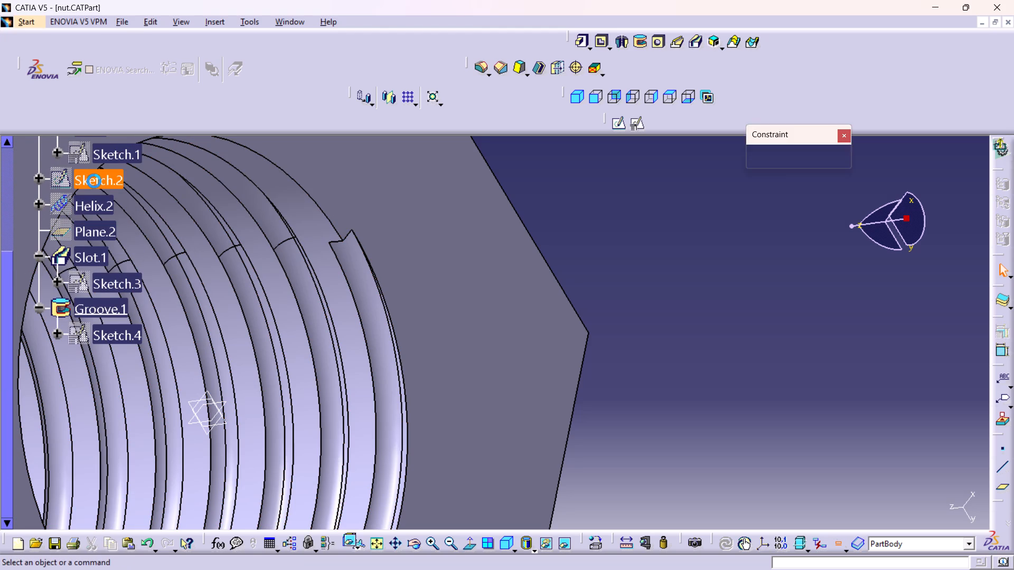
{"action": "middle_click_drag", "start_coordinate": [326, 262], "coordinate": [478, 336]}
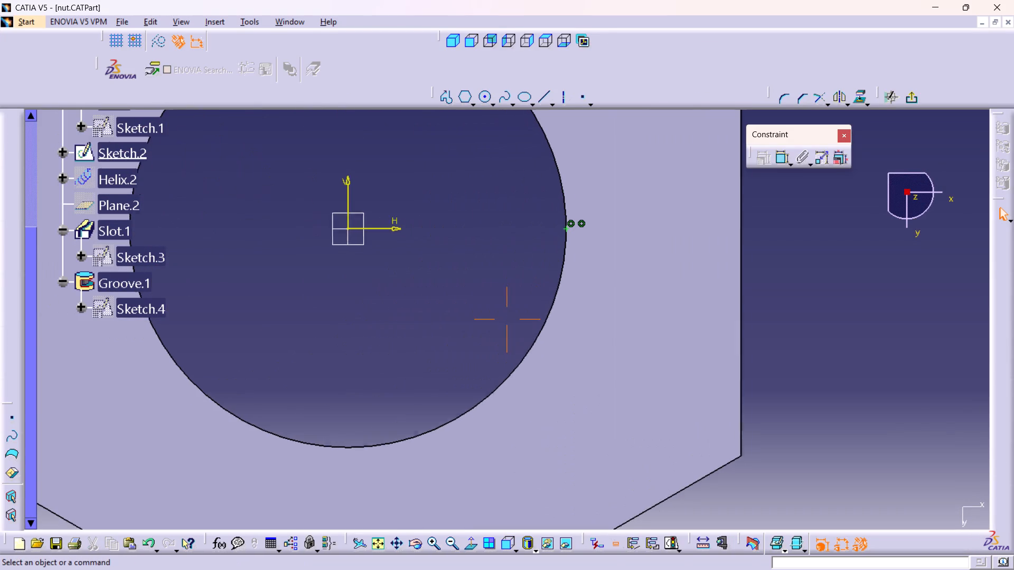
{"action": "middle_click_drag", "start_coordinate": [478, 336], "coordinate": [481, 336]}
{"action": "middle_click_drag", "start_coordinate": [480, 334], "coordinate": [498, 387]}
{"action": "right_click", "coordinate": [480, 334]}
{"action": "double_click", "coordinate": [145, 286]}
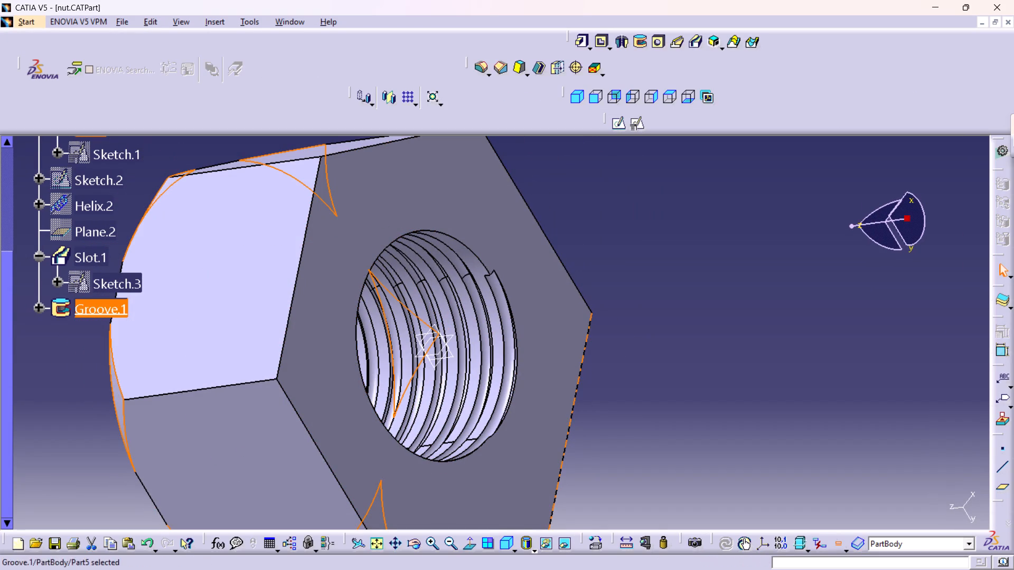
{"action": "left_click", "coordinate": [505, 541]}
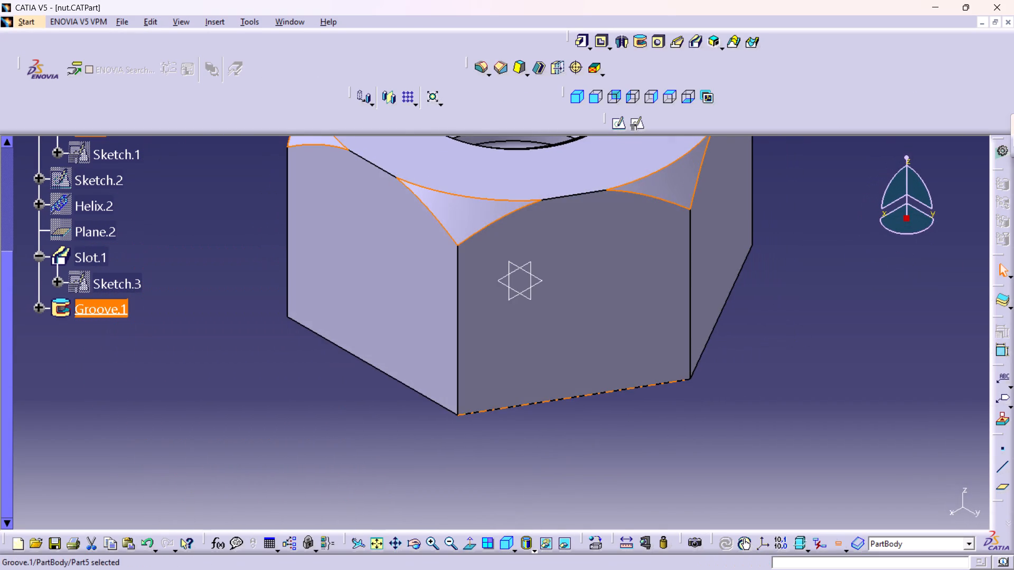
{"action": "middle_click_drag", "start_coordinate": [509, 349], "coordinate": [491, 436]}
{"action": "left_click", "coordinate": [843, 401]}
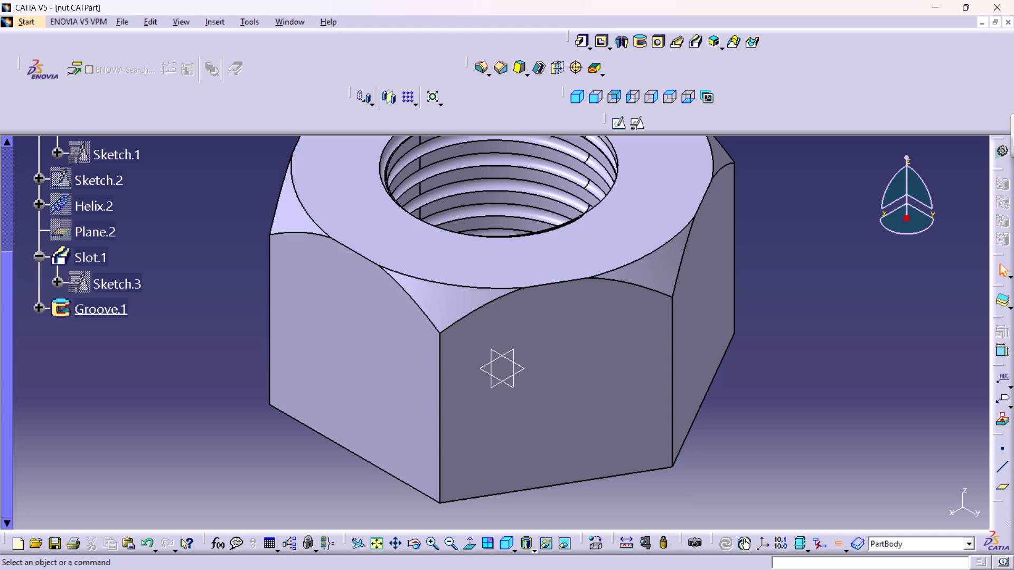
Review the definition of Plane.2 and its location on the helix from several angles, leaving the definition unchanged.
{"action": "middle_click_drag", "start_coordinate": [561, 338], "coordinate": [505, 416]}
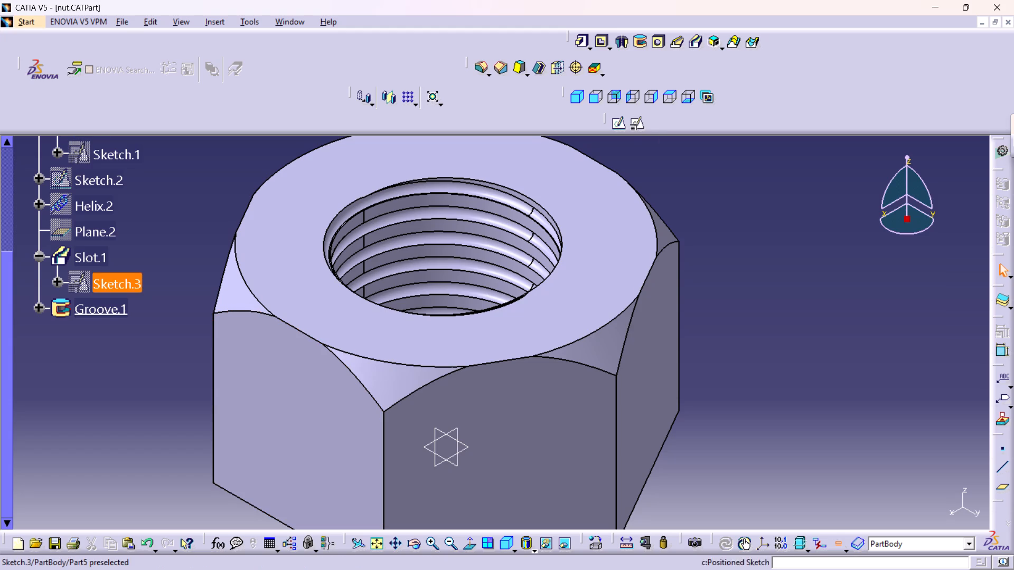
{"action": "scroll", "coordinate": [131, 262], "scroll_direction": "up", "scroll_amount": 2}
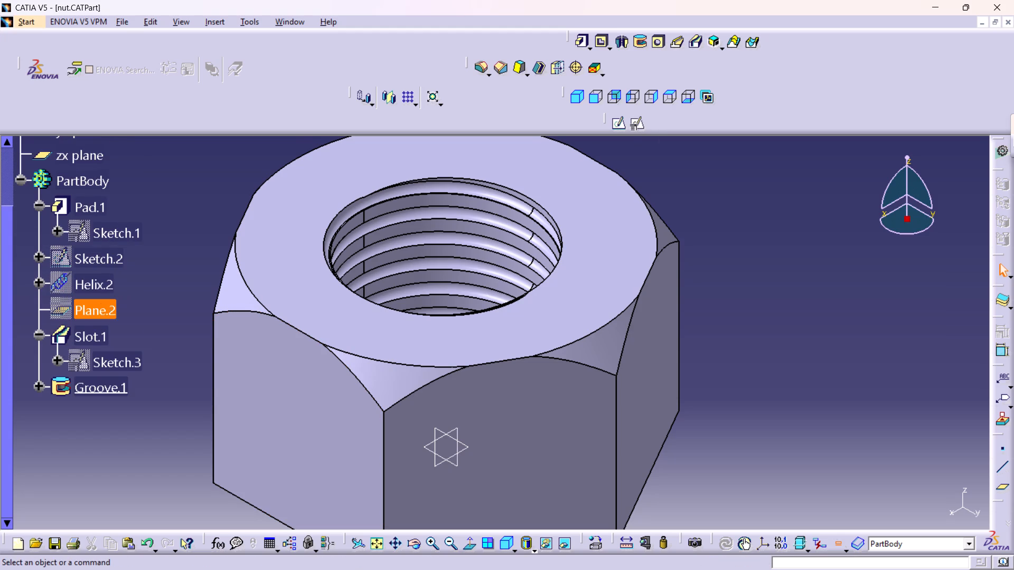
{"action": "double_click", "coordinate": [103, 311]}
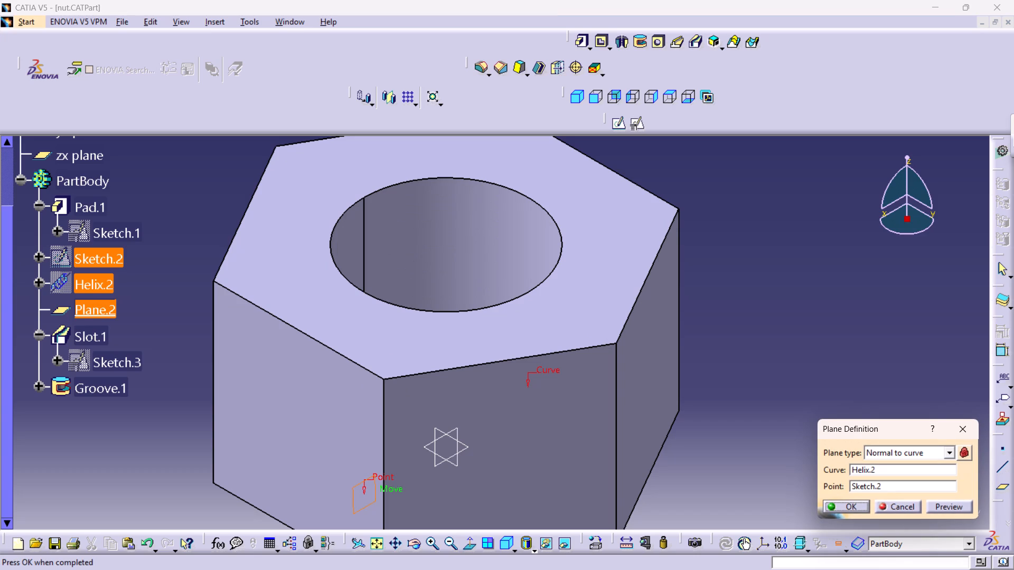
{"action": "middle_click_drag", "start_coordinate": [455, 457], "coordinate": [443, 399]}
{"action": "right_click_drag", "start_coordinate": [455, 458], "coordinate": [443, 399]}
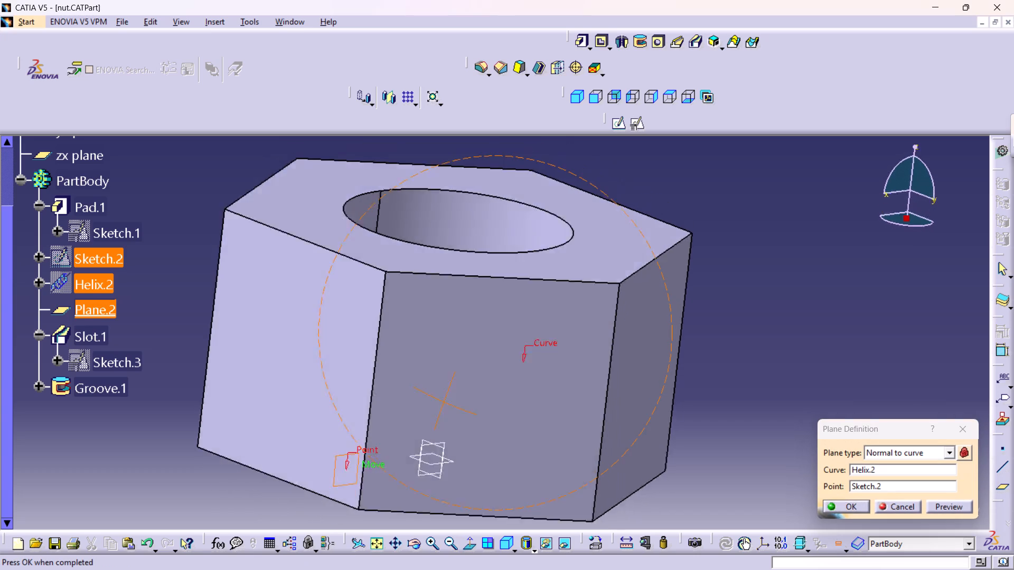
{"action": "right_click_drag", "start_coordinate": [443, 399], "coordinate": [649, 327]}
{"action": "middle_click_drag", "start_coordinate": [443, 399], "coordinate": [679, 370]}
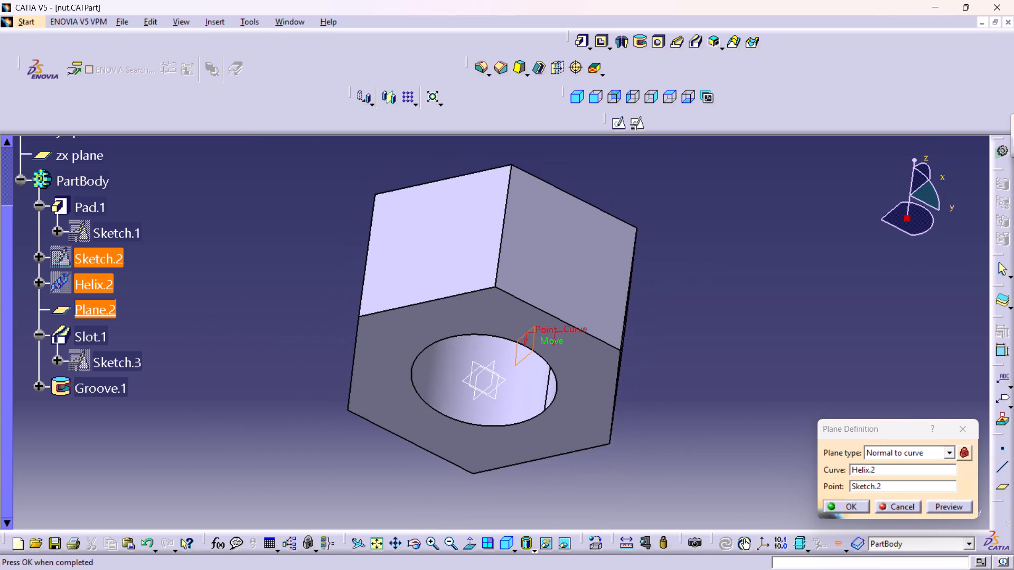
{"action": "middle_click_drag", "start_coordinate": [600, 321], "coordinate": [643, 391]}
{"action": "right_click_drag", "start_coordinate": [600, 320], "coordinate": [643, 391]}
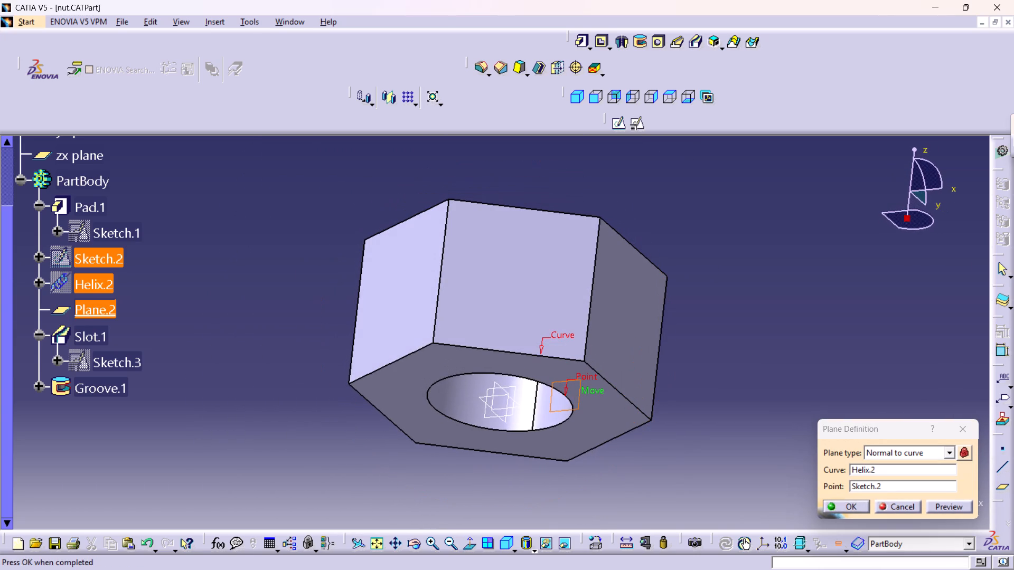
{"action": "double_click", "coordinate": [104, 230]}
{"action": "double_click", "coordinate": [119, 230]}
{"action": "left_click", "coordinate": [962, 424]}
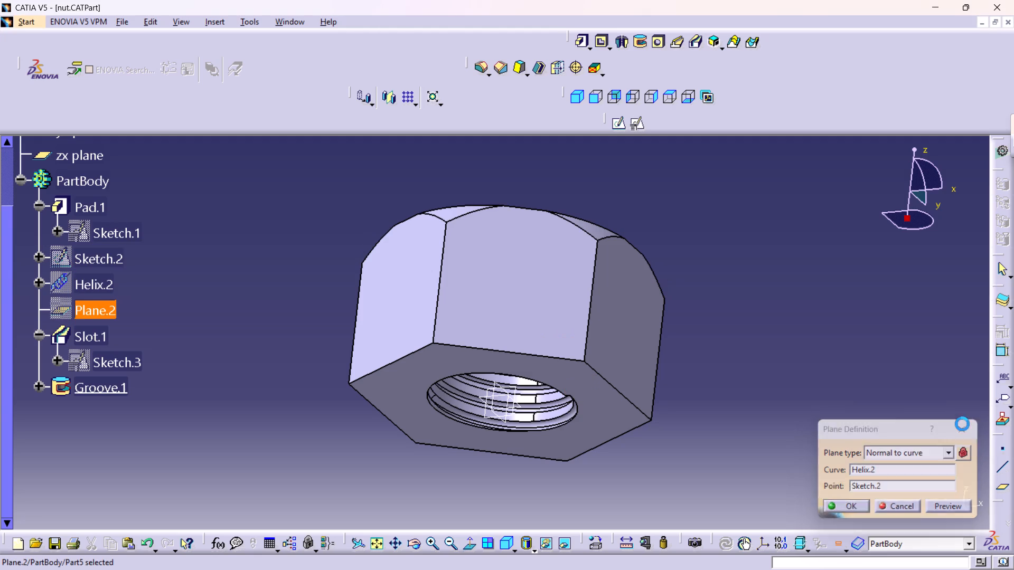
Review the hexagon and hole circle with their dimensions in the pad's profile sketch, and return to the part.
{"action": "double_click", "coordinate": [125, 234]}
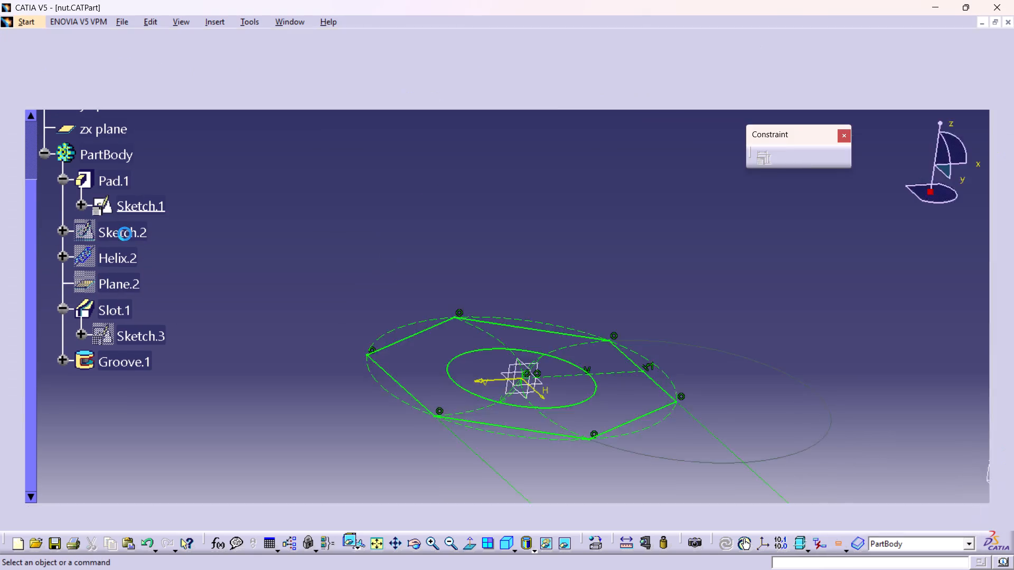
{"action": "middle_click_drag", "start_coordinate": [604, 252], "coordinate": [324, 302]}
{"action": "scroll", "coordinate": [324, 302], "scroll_direction": "up", "scroll_amount": 1}
{"action": "middle_click_drag", "start_coordinate": [447, 294], "coordinate": [464, 358]}
{"action": "right_click", "coordinate": [447, 293]}
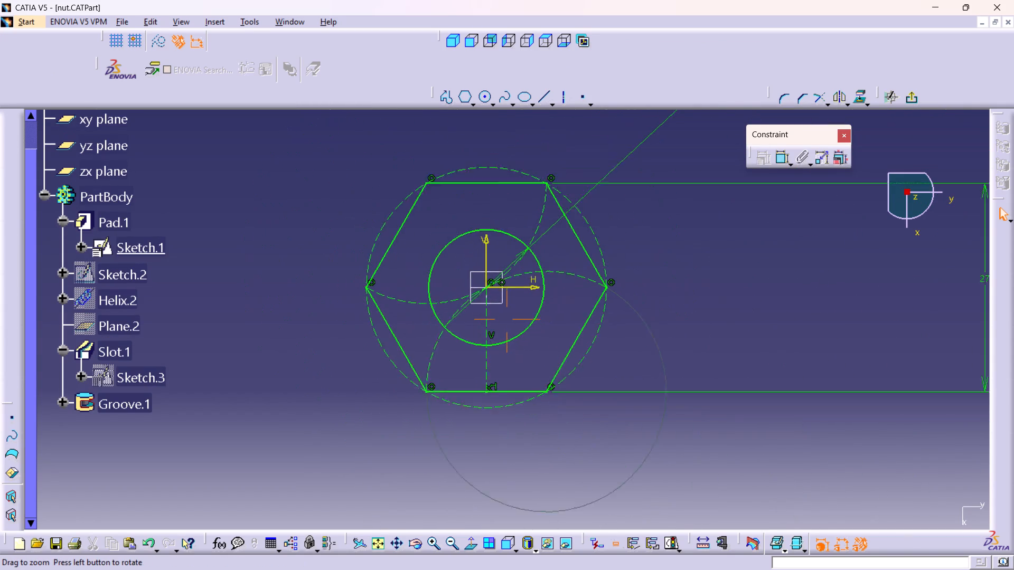
{"action": "middle_click_drag", "start_coordinate": [464, 358], "coordinate": [465, 366]}
{"action": "middle_click_drag", "start_coordinate": [529, 314], "coordinate": [395, 388]}
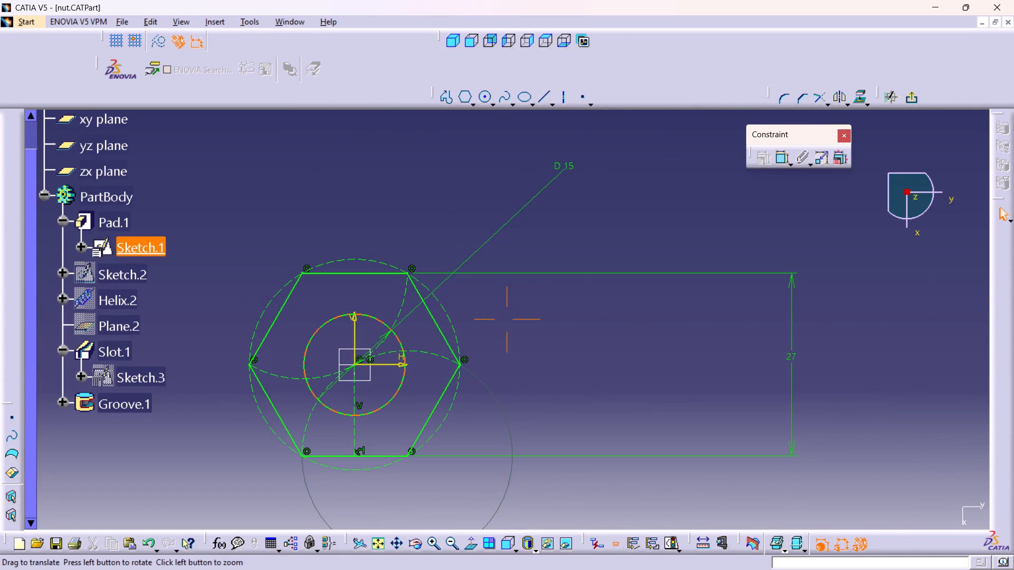
{"action": "middle_click_drag", "start_coordinate": [395, 388], "coordinate": [429, 364]}
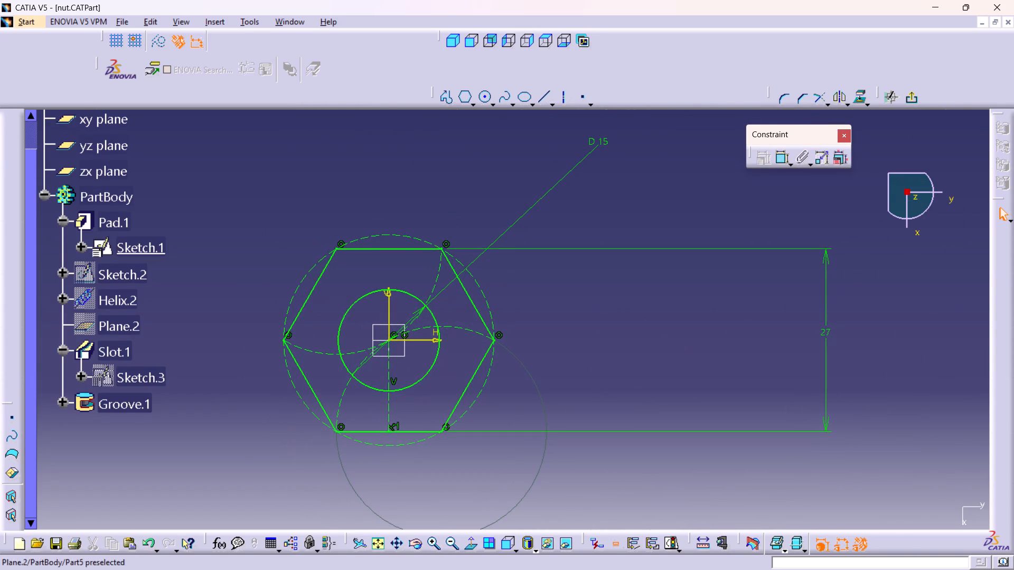
{"action": "double_click", "coordinate": [116, 406]}
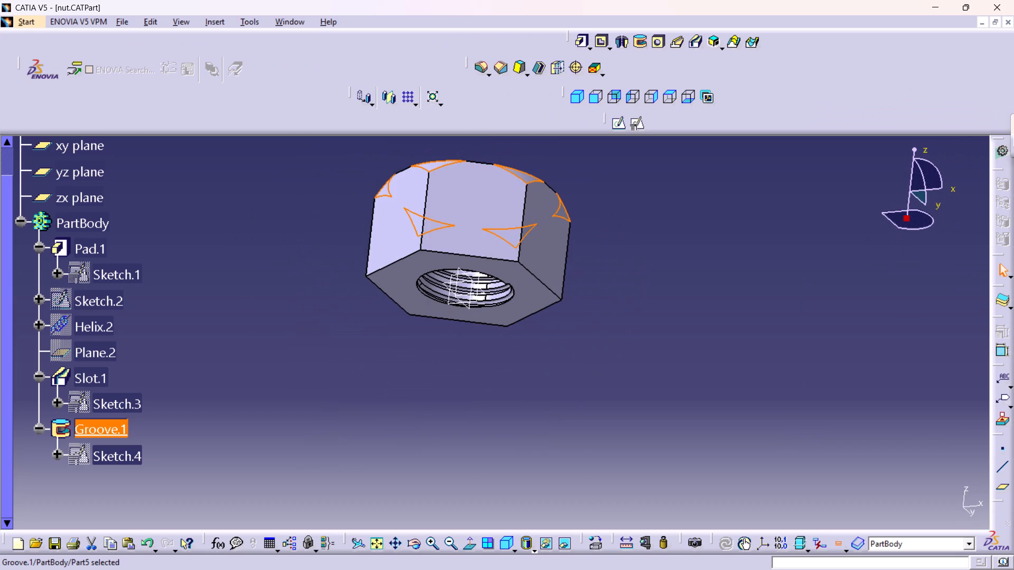
Show the whole nut in isometric view and save the part.
{"action": "left_click", "coordinate": [370, 344]}
{"action": "left_click", "coordinate": [507, 538]}
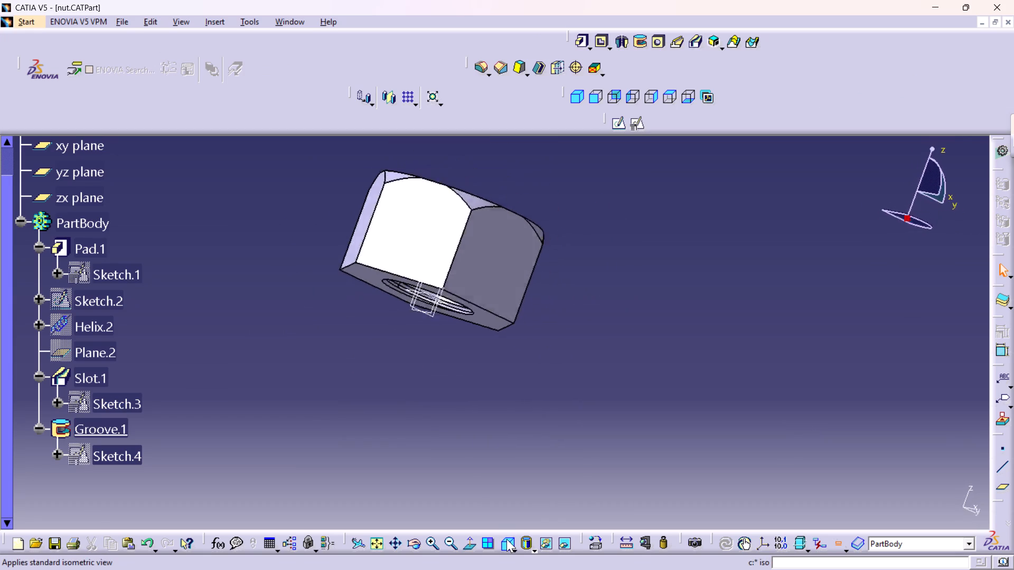
{"action": "middle_click_drag", "start_coordinate": [526, 381], "coordinate": [571, 463]}
{"action": "middle_click_drag", "start_coordinate": [561, 432], "coordinate": [557, 416]}
{"action": "scroll", "coordinate": [561, 432], "scroll_direction": "up", "scroll_amount": 1}
{"action": "right_click", "coordinate": [561, 432]}
{"action": "key", "text": "ctrl+s"}
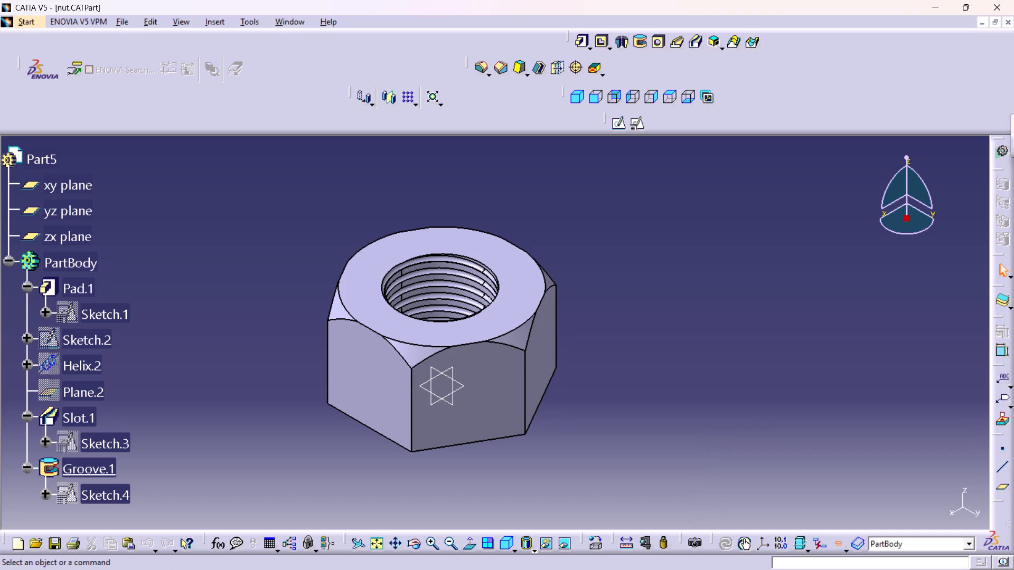
{"action": "key", "text": "ctrl+s"}
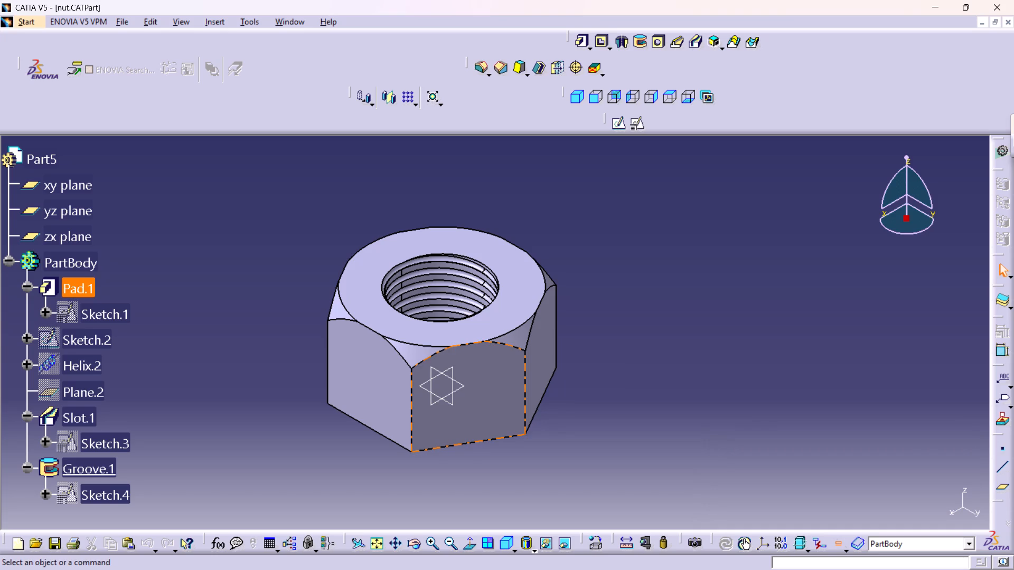
Print the whole document, fitted in the page, with Microsoft Print to PDF as nut in the CATIA folder.
{"action": "key", "text": "ctrl+p"}
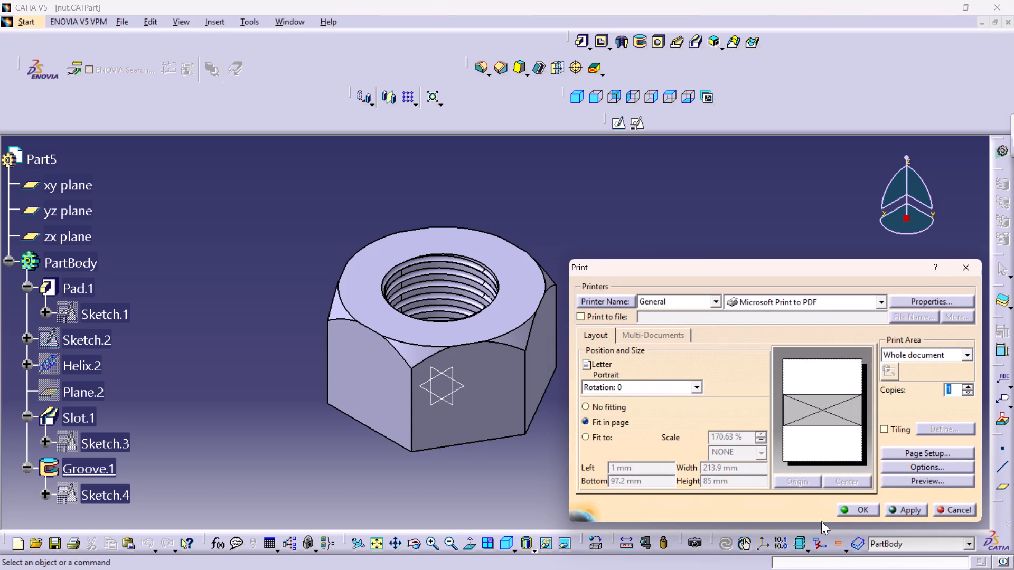
{"action": "left_click", "coordinate": [849, 514]}
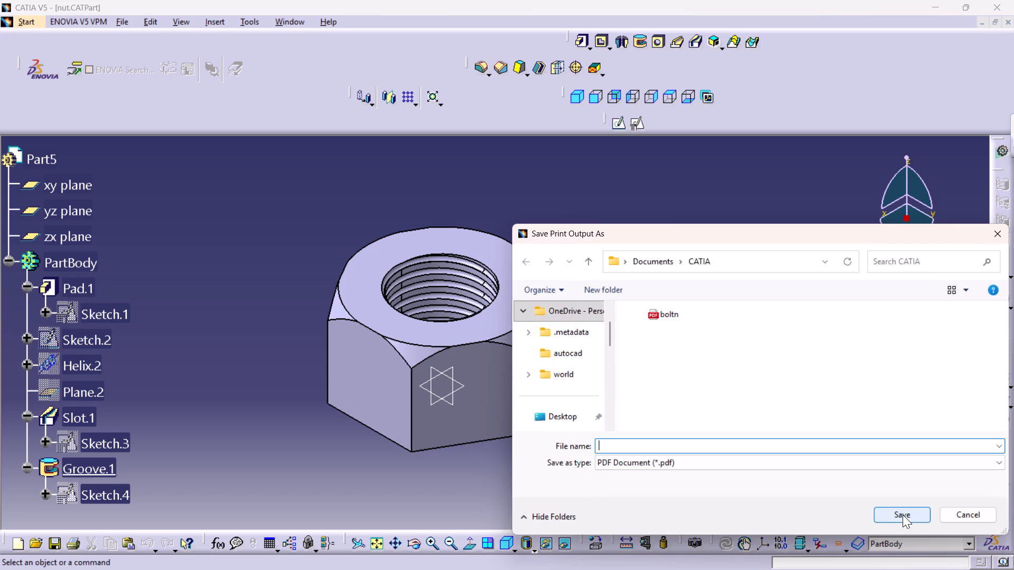
{"action": "type", "text": "nut"}
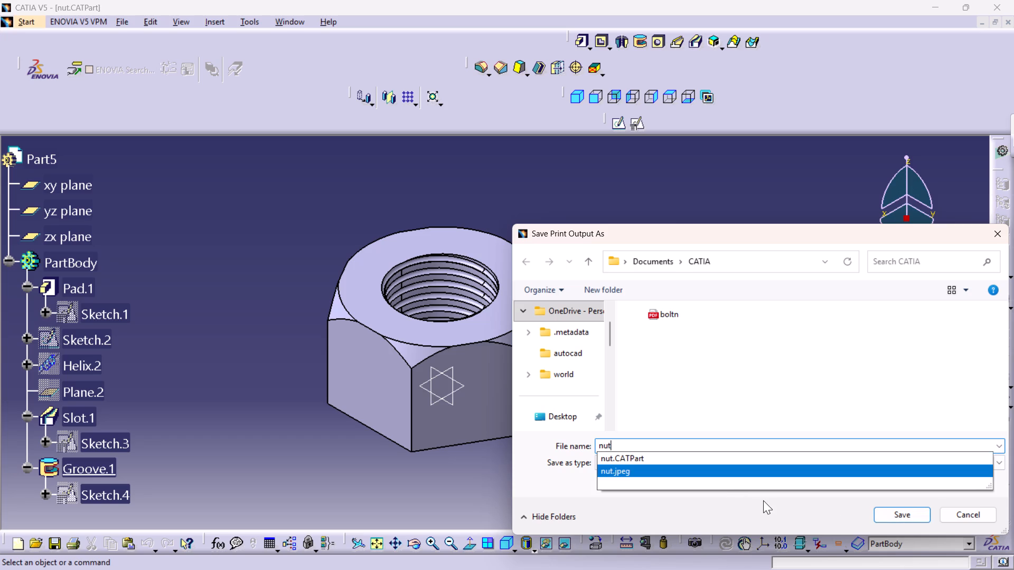
{"action": "left_click", "coordinate": [901, 519]}
{"action": "left_click_drag", "start_coordinate": [717, 488], "coordinate": [699, 485]}
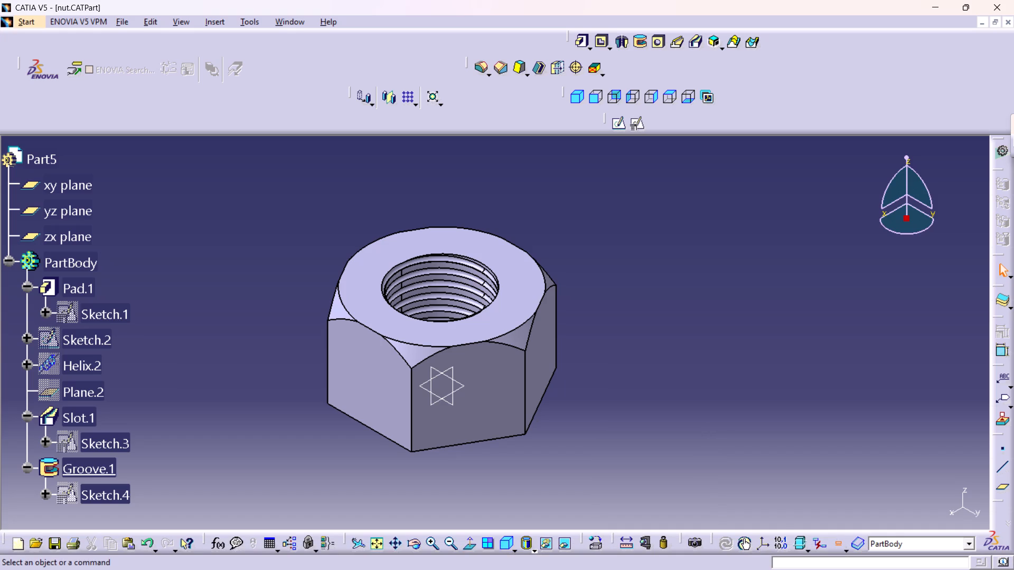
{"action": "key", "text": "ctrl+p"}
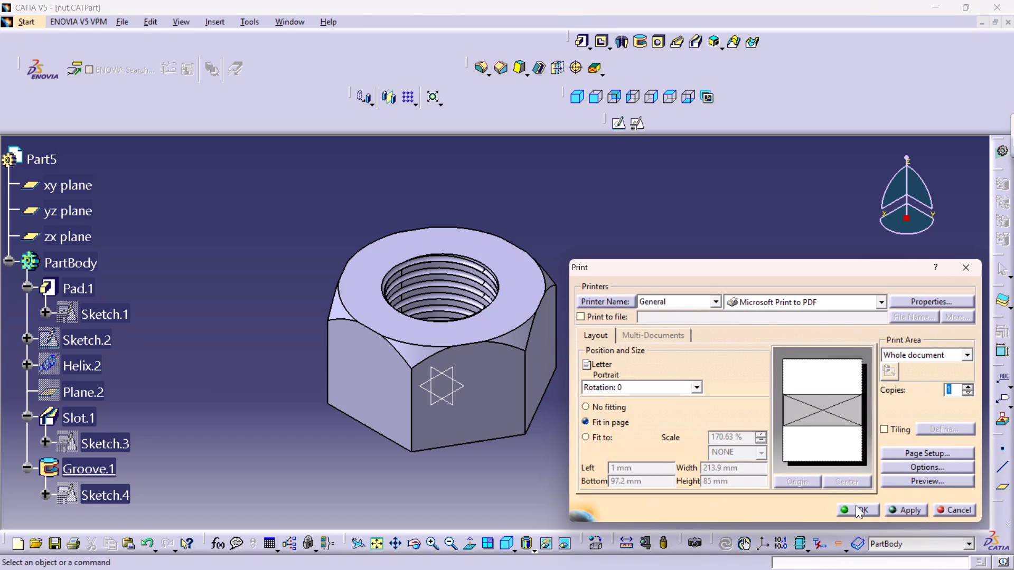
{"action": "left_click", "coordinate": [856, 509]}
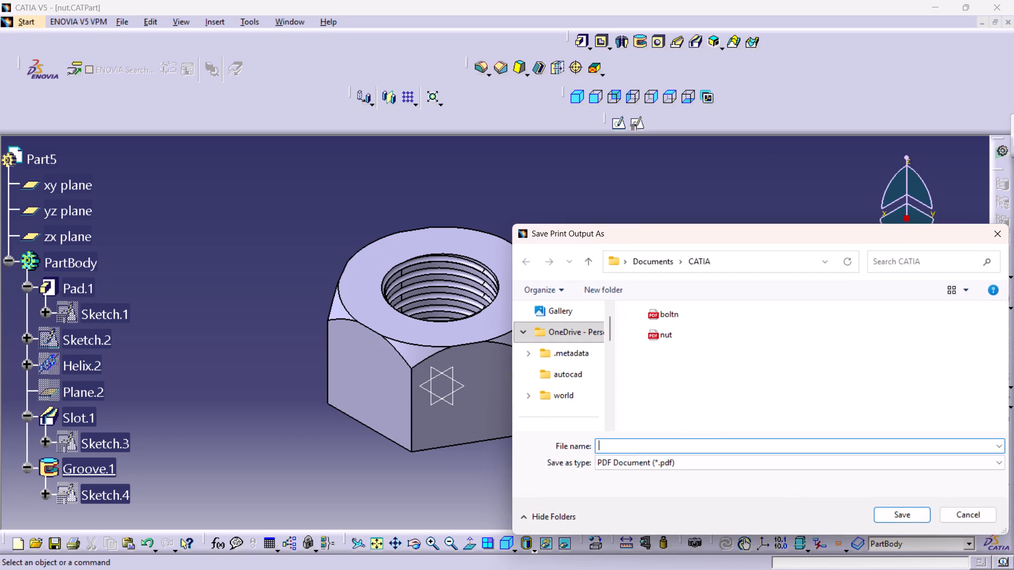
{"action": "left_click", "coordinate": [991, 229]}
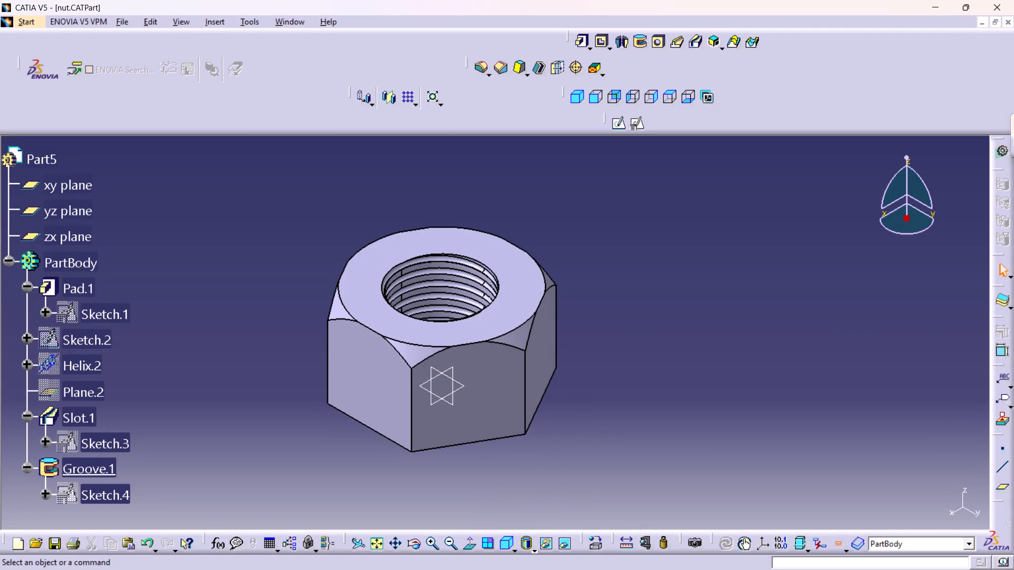
Examine the finished nut's chamfered top, side faces and threaded hole at closer range.
{"action": "middle_click_drag", "start_coordinate": [379, 420], "coordinate": [412, 397]}
{"action": "right_click", "coordinate": [379, 420]}
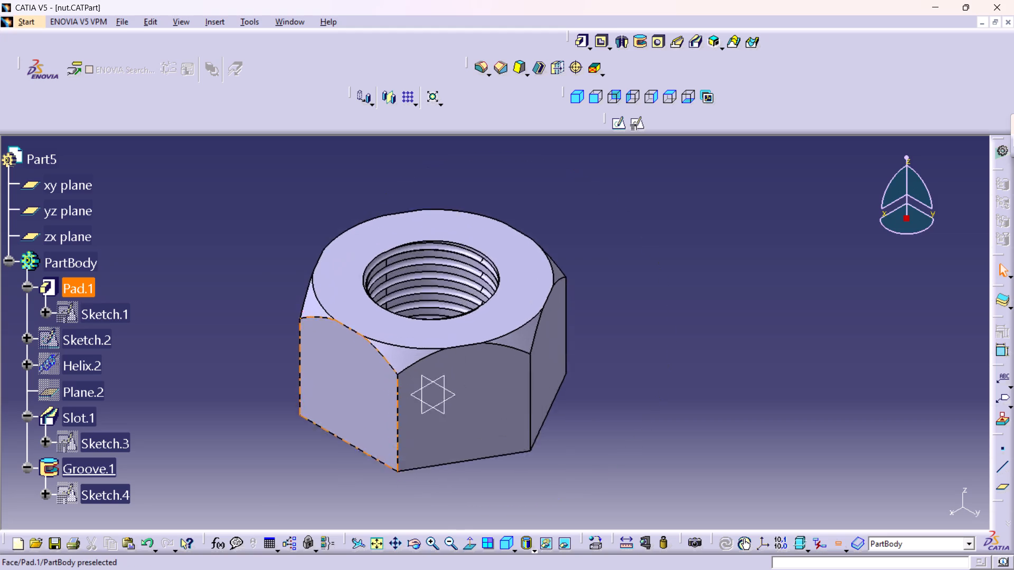
{"action": "middle_click_drag", "start_coordinate": [412, 397], "coordinate": [405, 376]}
{"action": "middle_click_drag", "start_coordinate": [443, 367], "coordinate": [538, 383]}
{"action": "middle_click_drag", "start_coordinate": [480, 396], "coordinate": [466, 378]}
{"action": "right_click", "coordinate": [480, 396]}
{"action": "middle_click_drag", "start_coordinate": [521, 378], "coordinate": [529, 410]}
{"action": "right_click", "coordinate": [521, 378]}
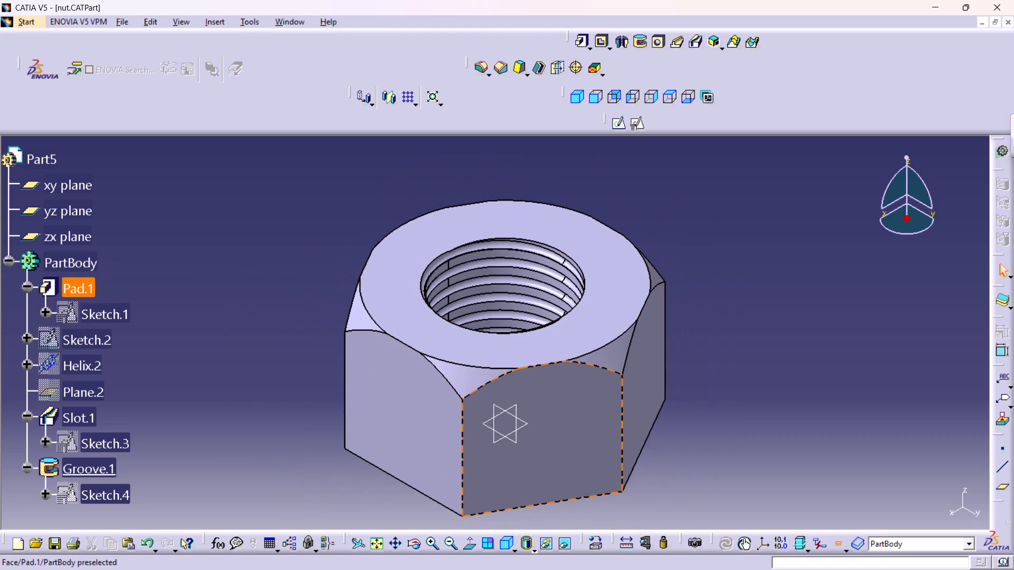
{"action": "middle_click_drag", "start_coordinate": [660, 444], "coordinate": [651, 468]}
{"action": "right_click_drag", "start_coordinate": [660, 444], "coordinate": [651, 468]}
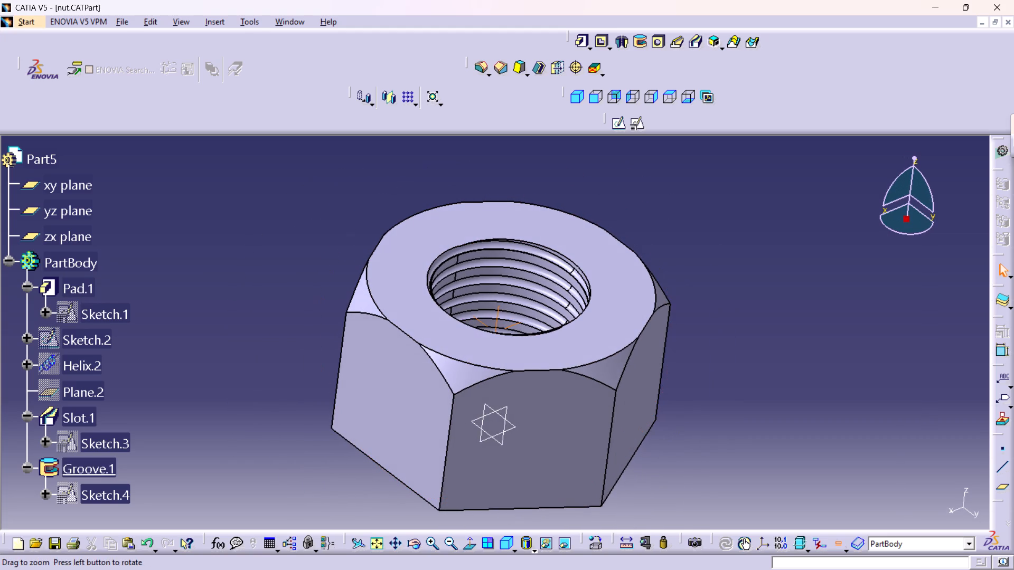